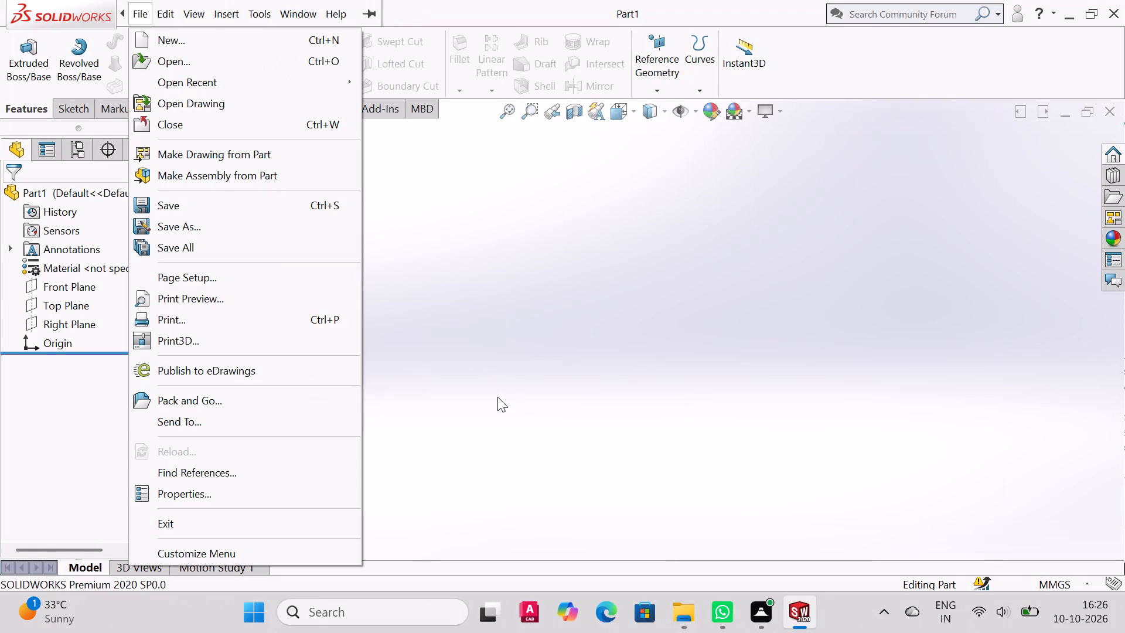
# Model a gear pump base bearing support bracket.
# Start a new sketch on the Top Plane.
pyautogui.click(581, 312)
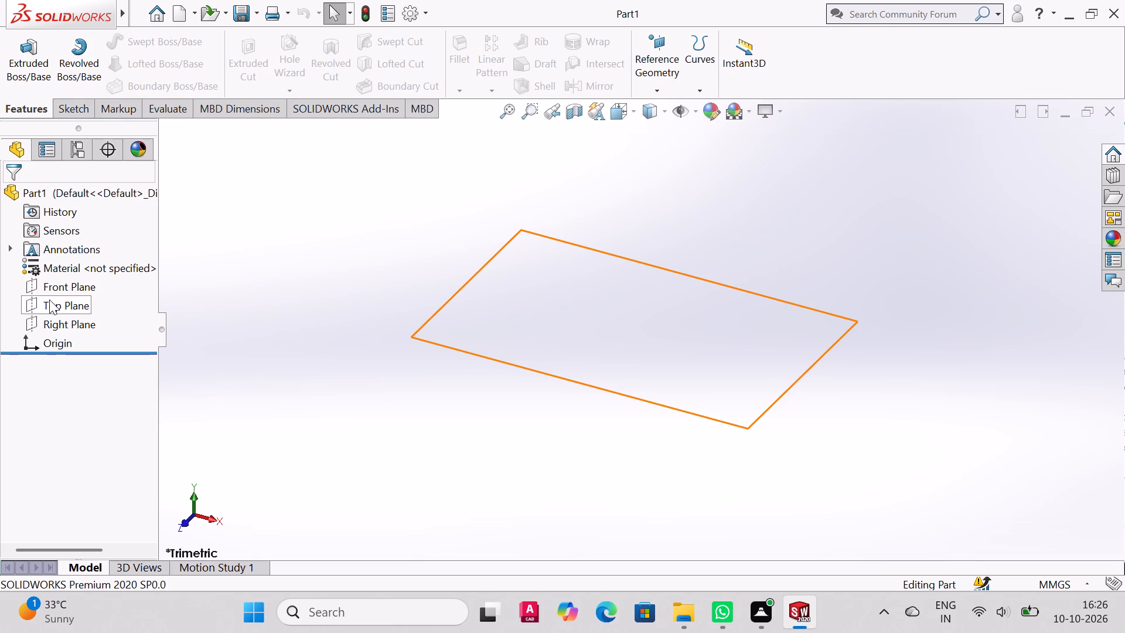
pyautogui.click(49, 300)
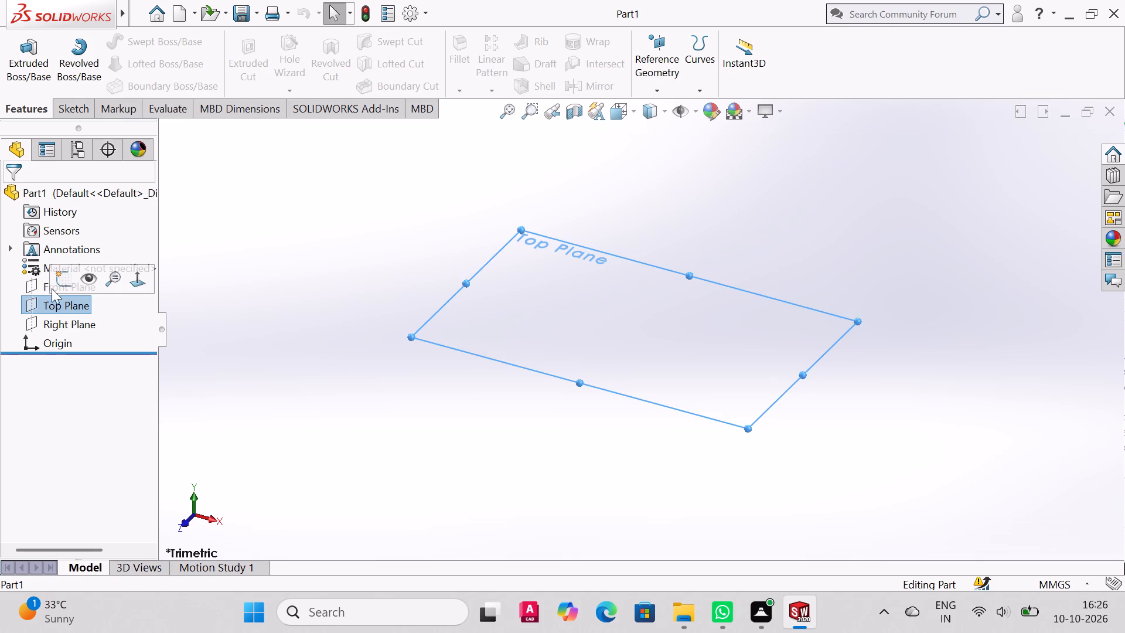
pyautogui.click(26, 302)
pyautogui.click(28, 290)
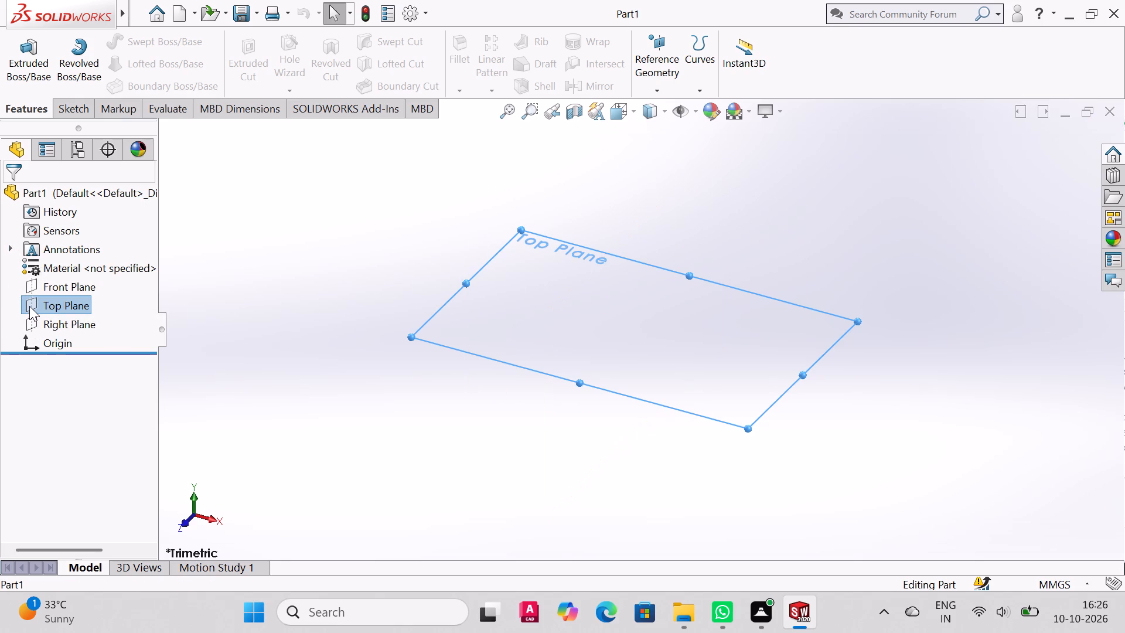
pyautogui.click(29, 306)
pyautogui.click(37, 287)
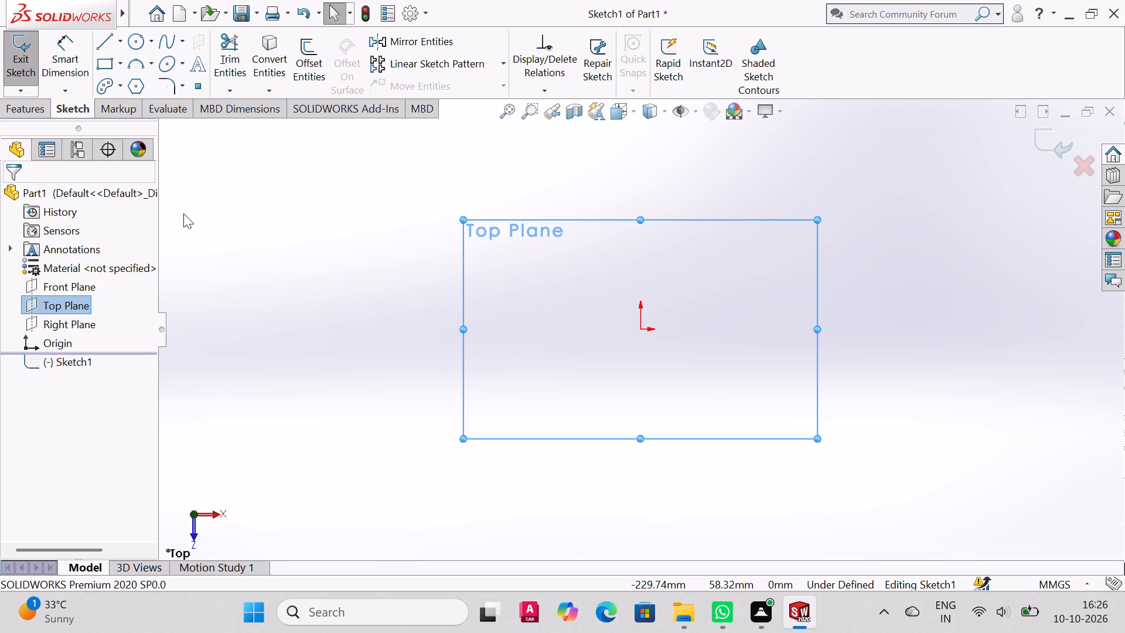
# Sketch a closed rectangle of four lines, about 107 by 58 mm, with its lower-left corner at the origin.
pyautogui.click(110, 44)
pyautogui.click(640, 329)
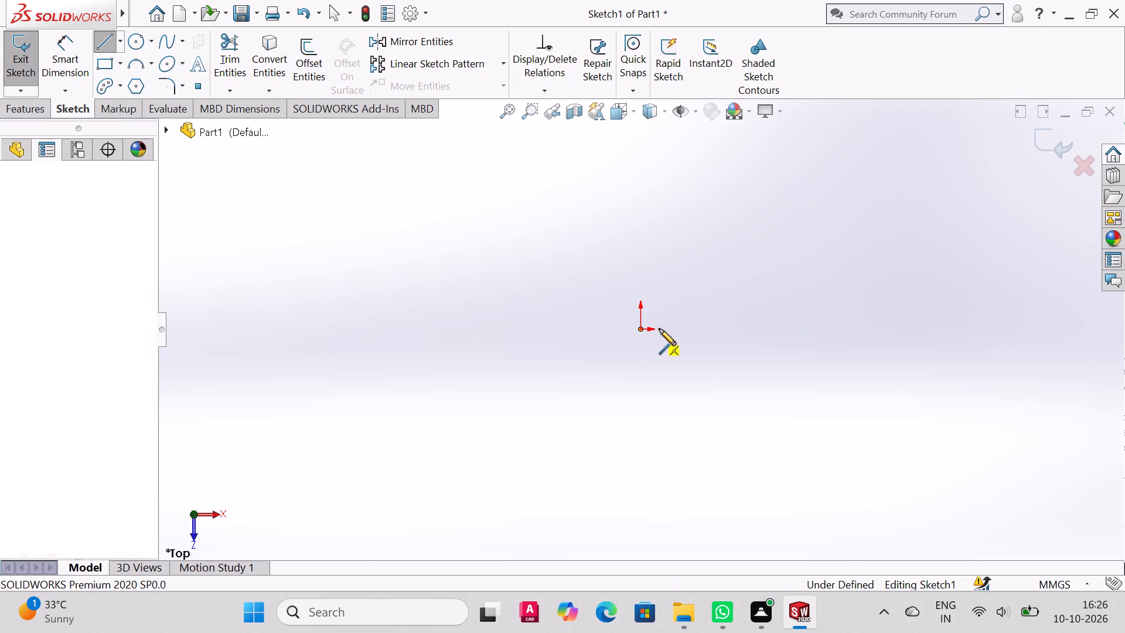
pyautogui.click(854, 328)
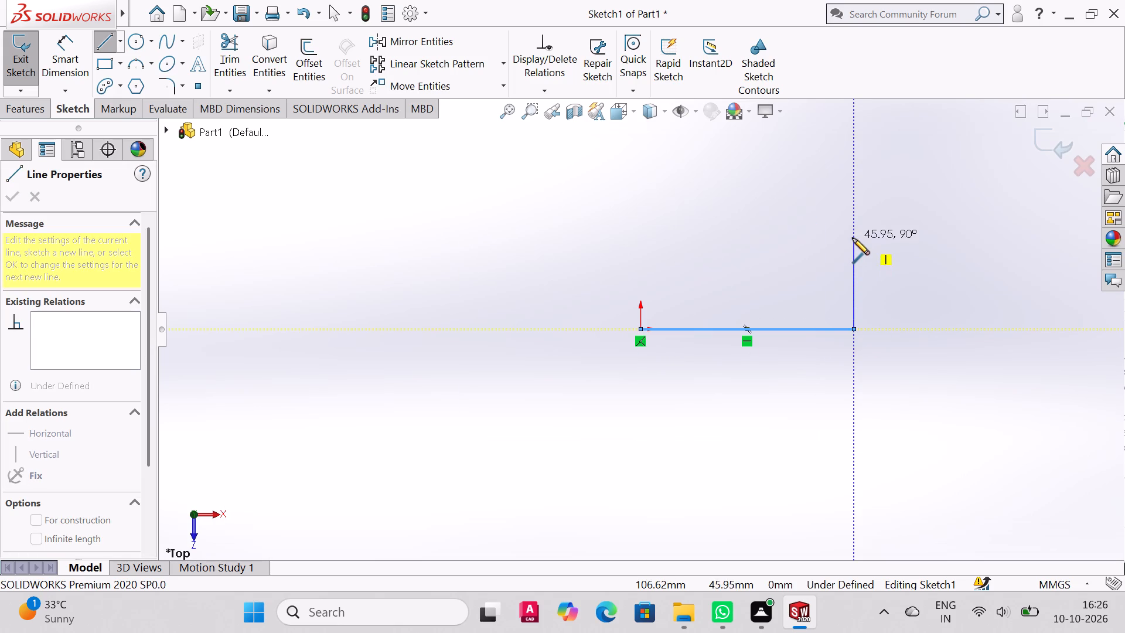
pyautogui.click(854, 214)
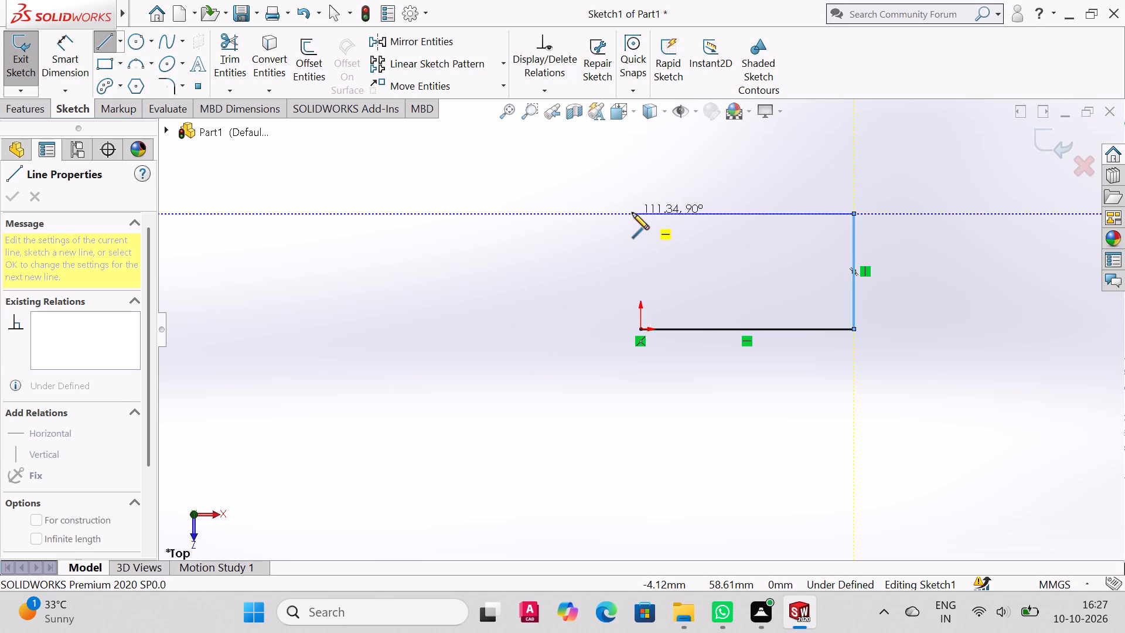
pyautogui.click(638, 213)
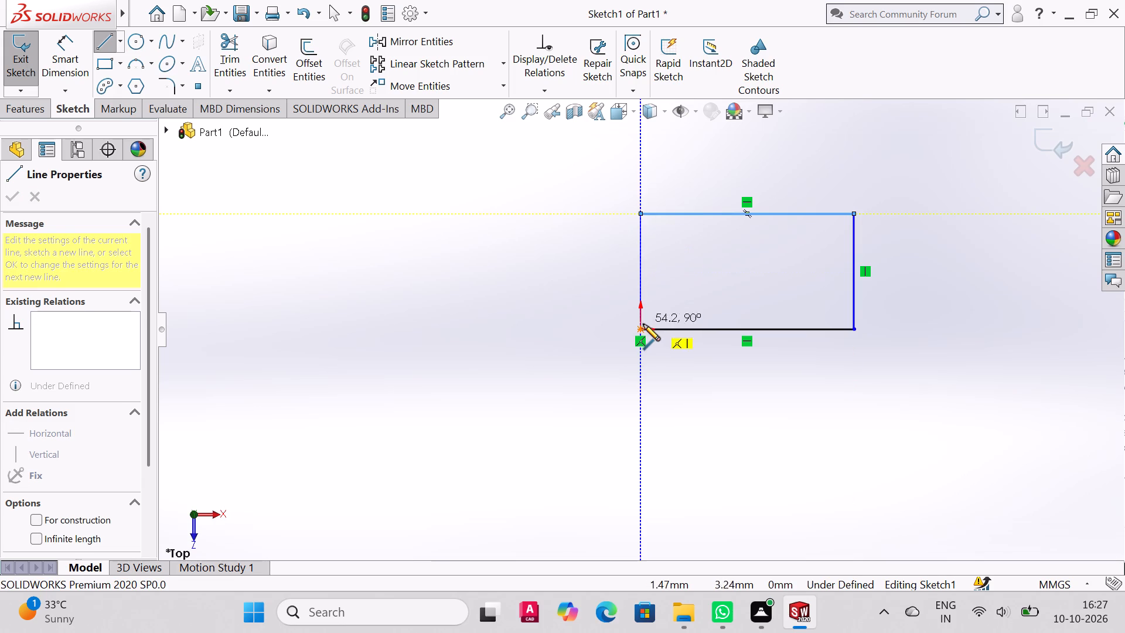
pyautogui.click(638, 331)
pyautogui.rightClick(638, 331)
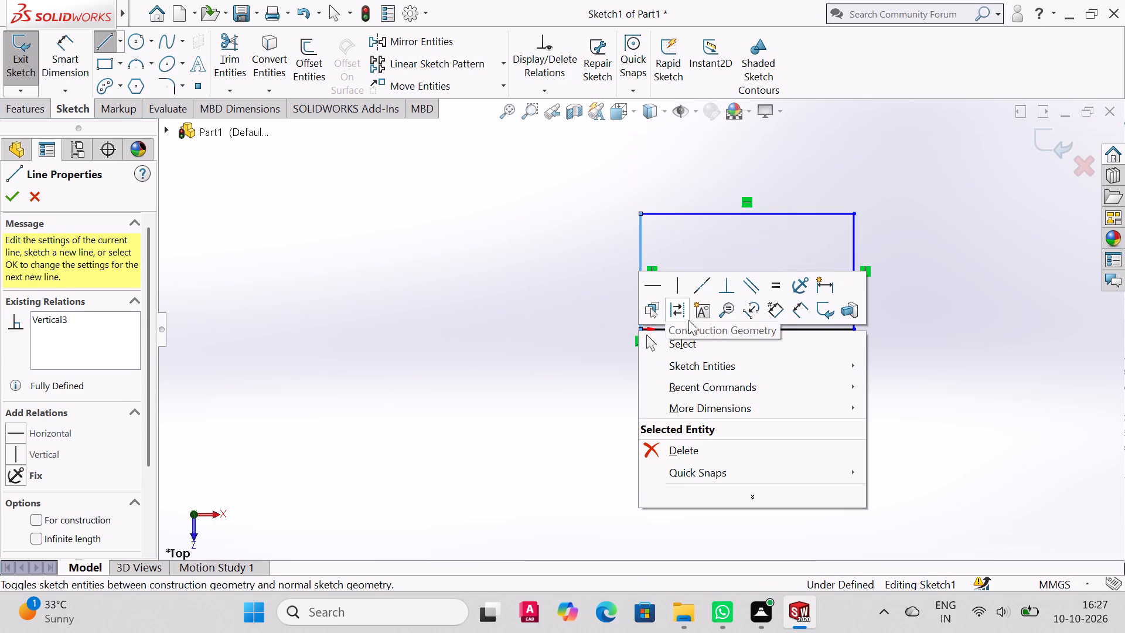
pyautogui.click(688, 336)
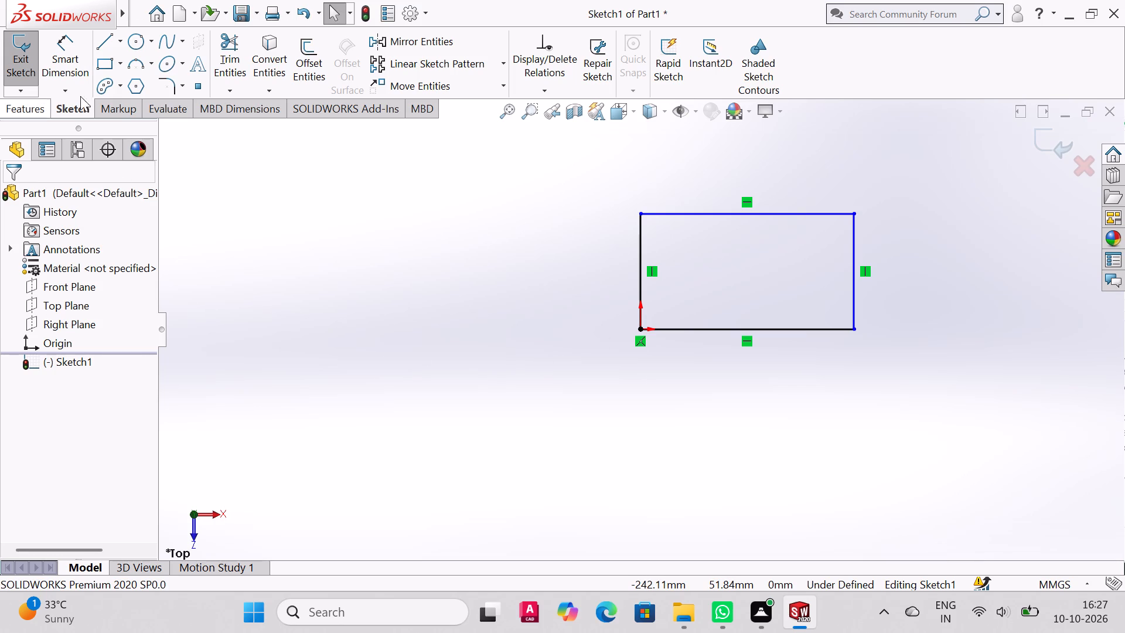
# Dimension the rectangle's bottom edge to 70 mm and its right edge to 40 mm.
pyautogui.click(63, 43)
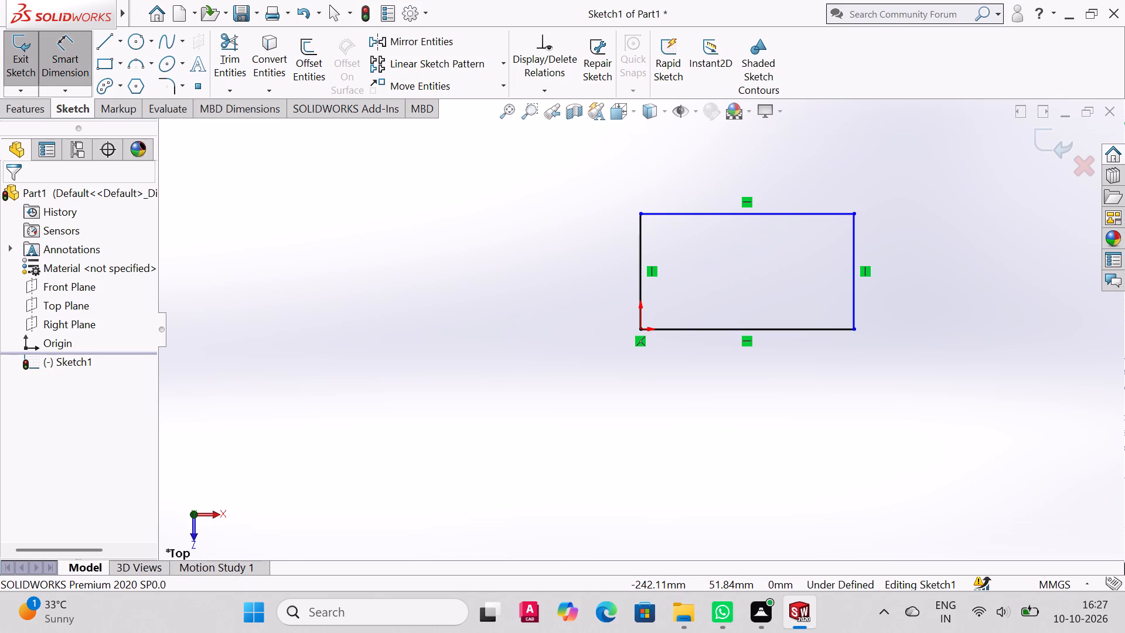
pyautogui.click(717, 328)
pyautogui.click(759, 410)
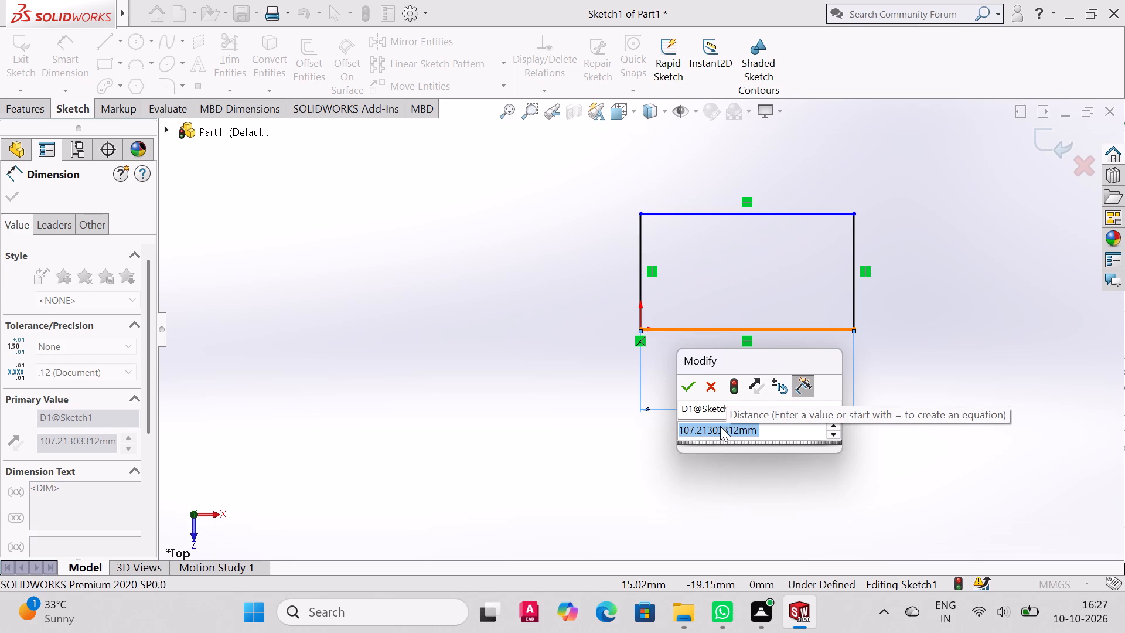
pyautogui.press('BackSpace')
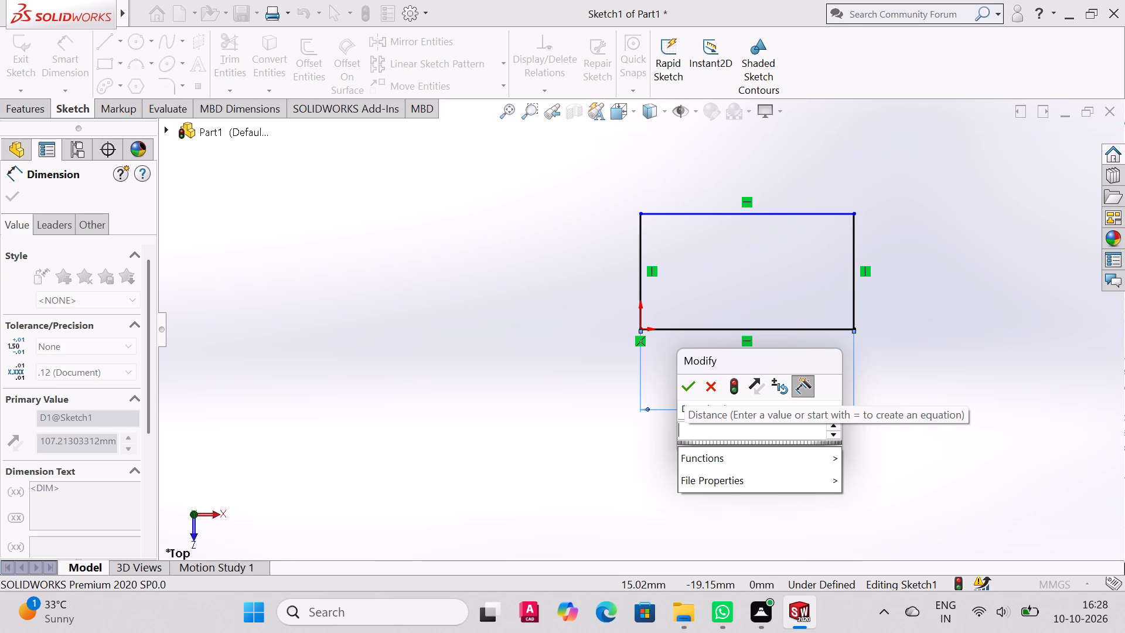
pyautogui.write('70')
pyautogui.press('Return')
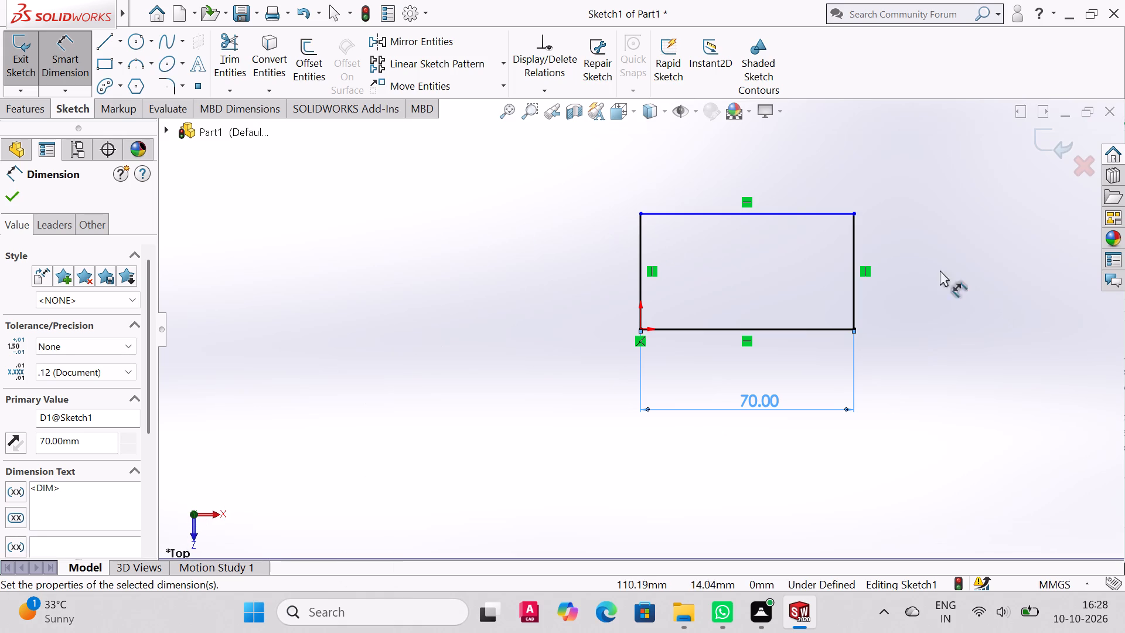
pyautogui.click(855, 275)
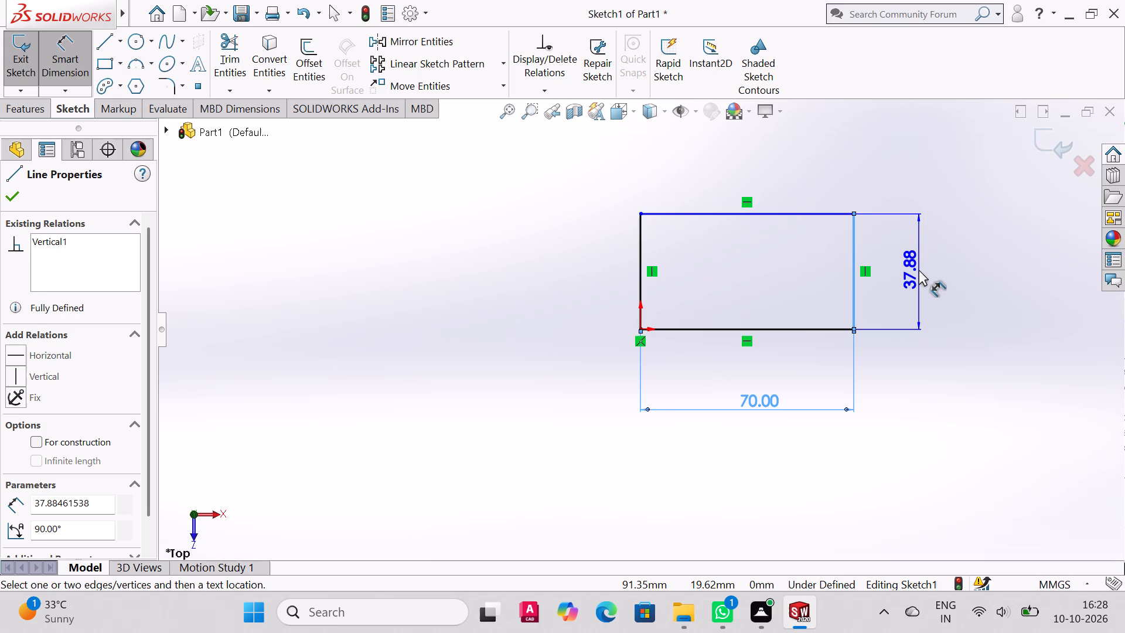
pyautogui.click(916, 271)
pyautogui.write('40')
pyautogui.press('Return')
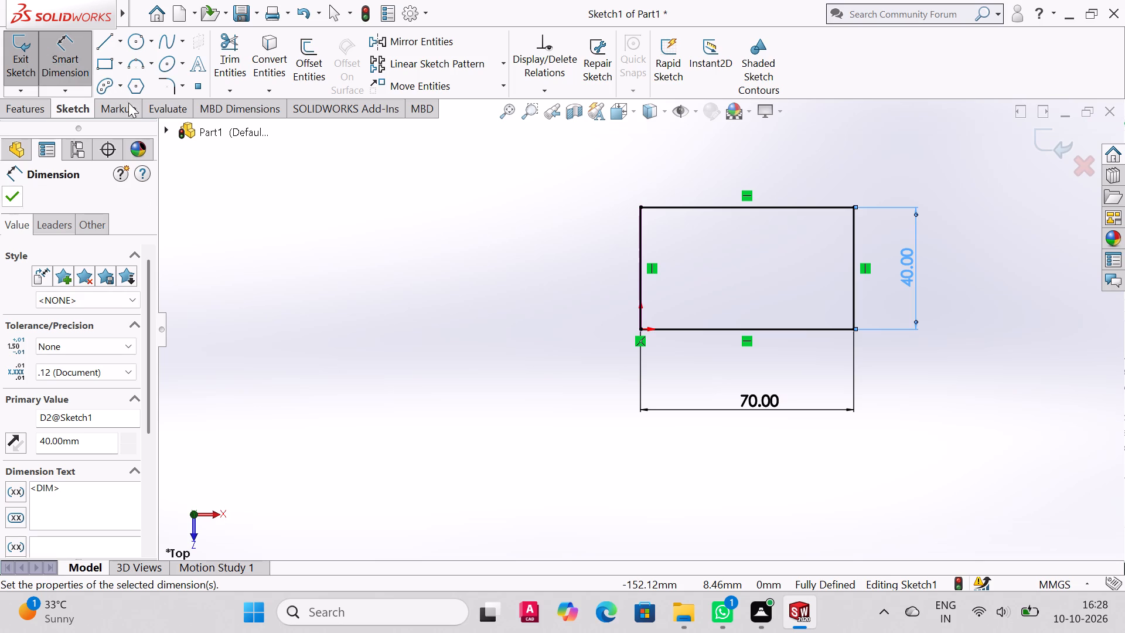
# Sketch four circles of about 7 to 9 mm radius, one near each corner of the rectangle, with their centres aligned.
pyautogui.click(131, 50)
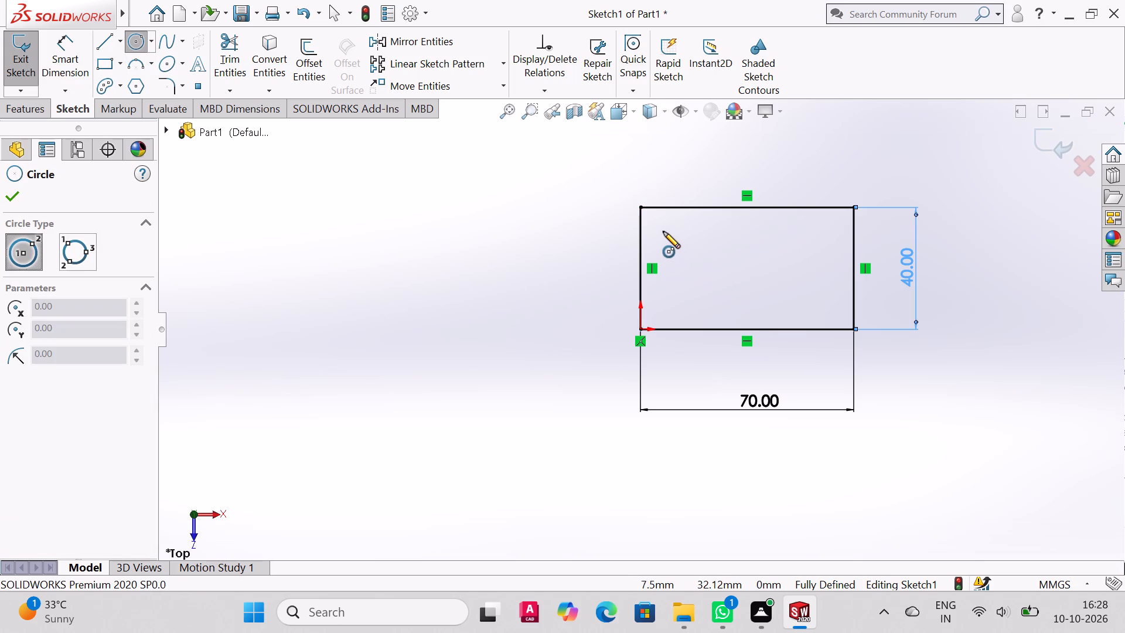
pyautogui.click(662, 230)
pyautogui.click(681, 237)
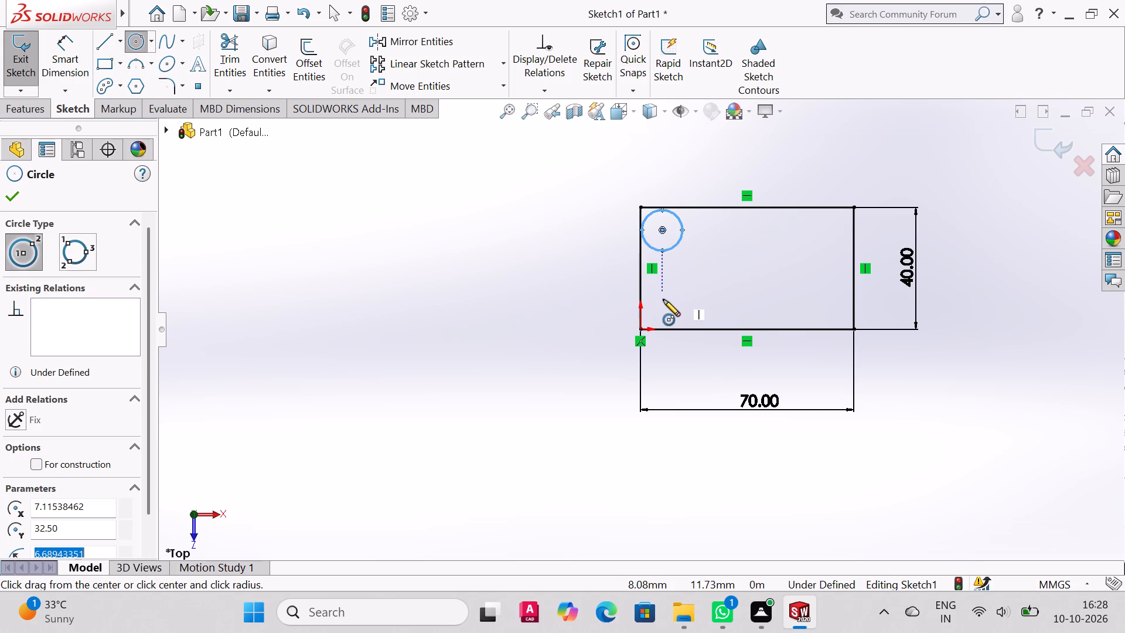
pyautogui.click(664, 308)
pyautogui.click(679, 322)
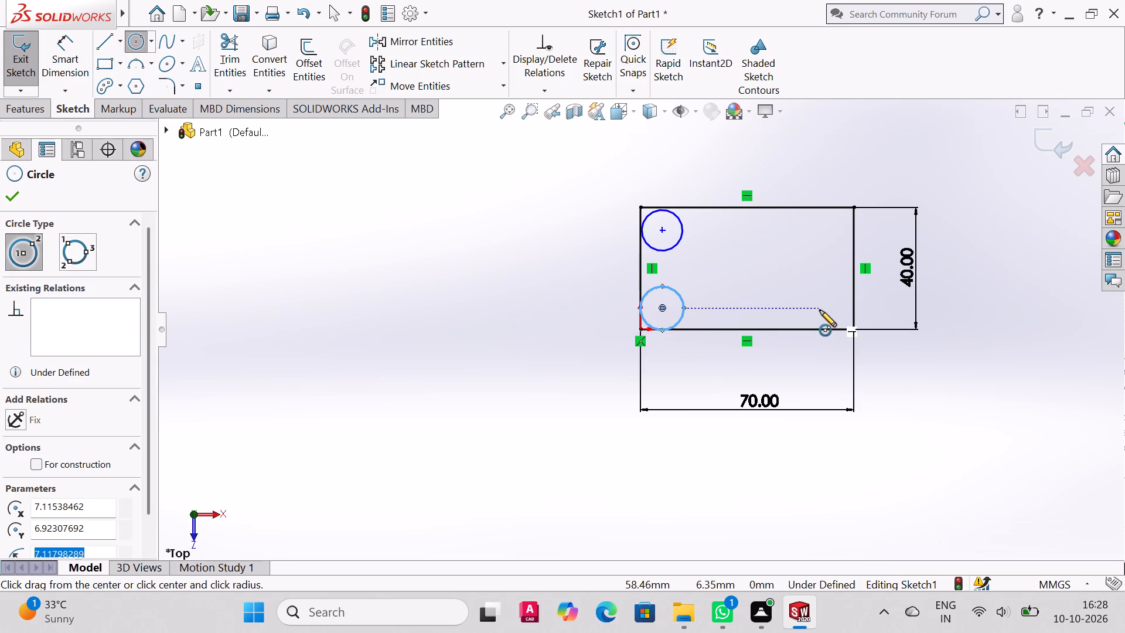
pyautogui.click(820, 310)
pyautogui.click(841, 322)
pyautogui.click(820, 230)
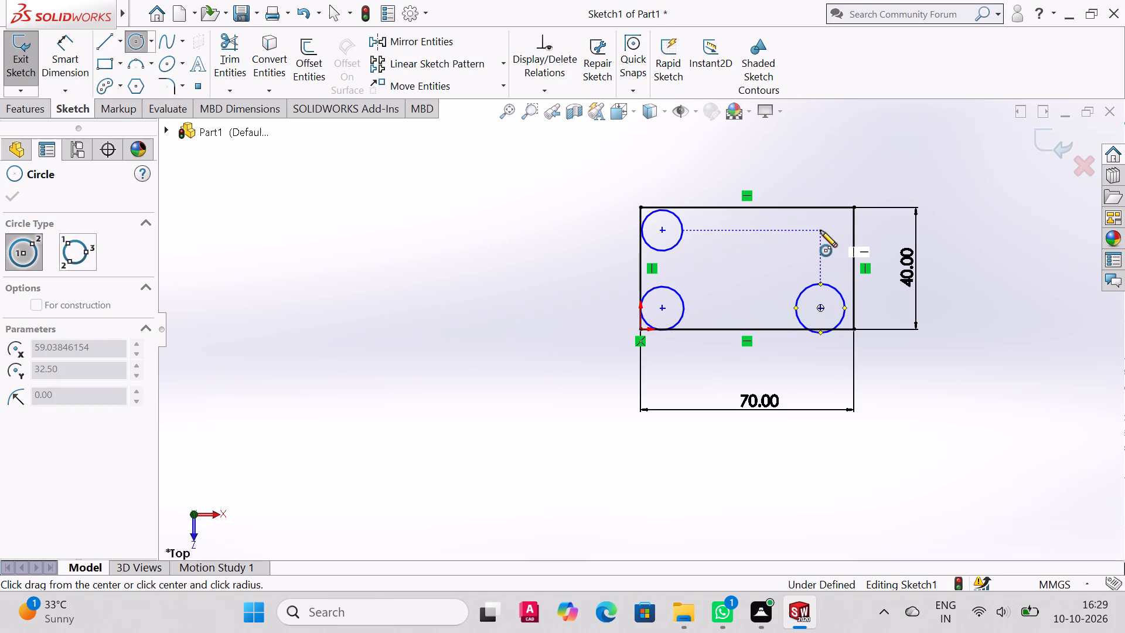
pyautogui.moveTo(820, 230); pyautogui.dragTo(831, 241)
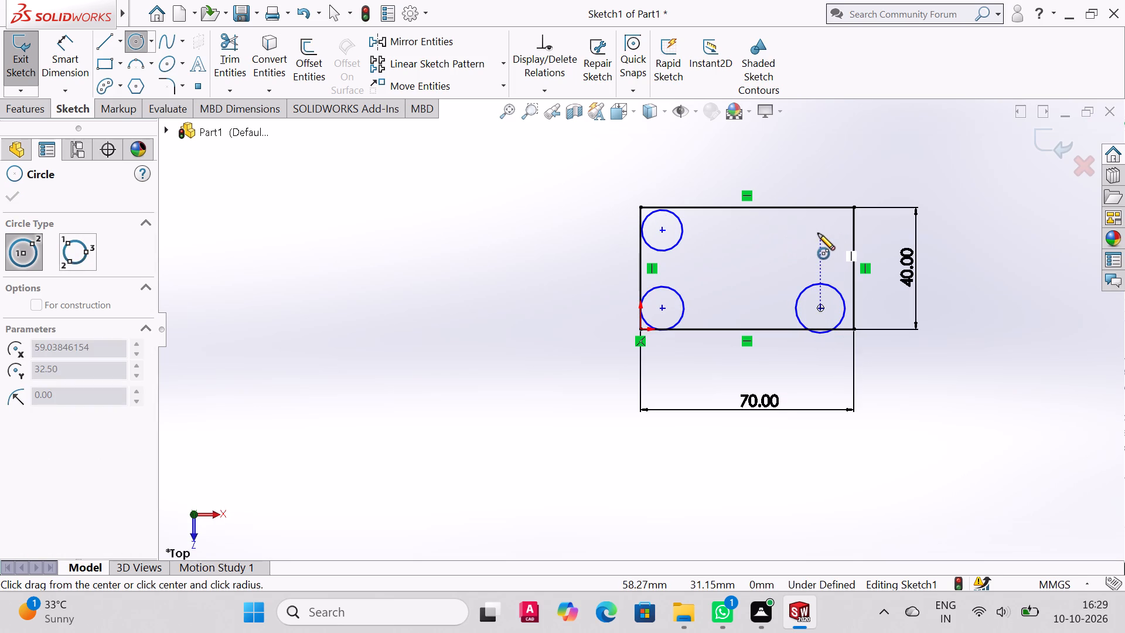
pyautogui.click(817, 230)
pyautogui.click(847, 234)
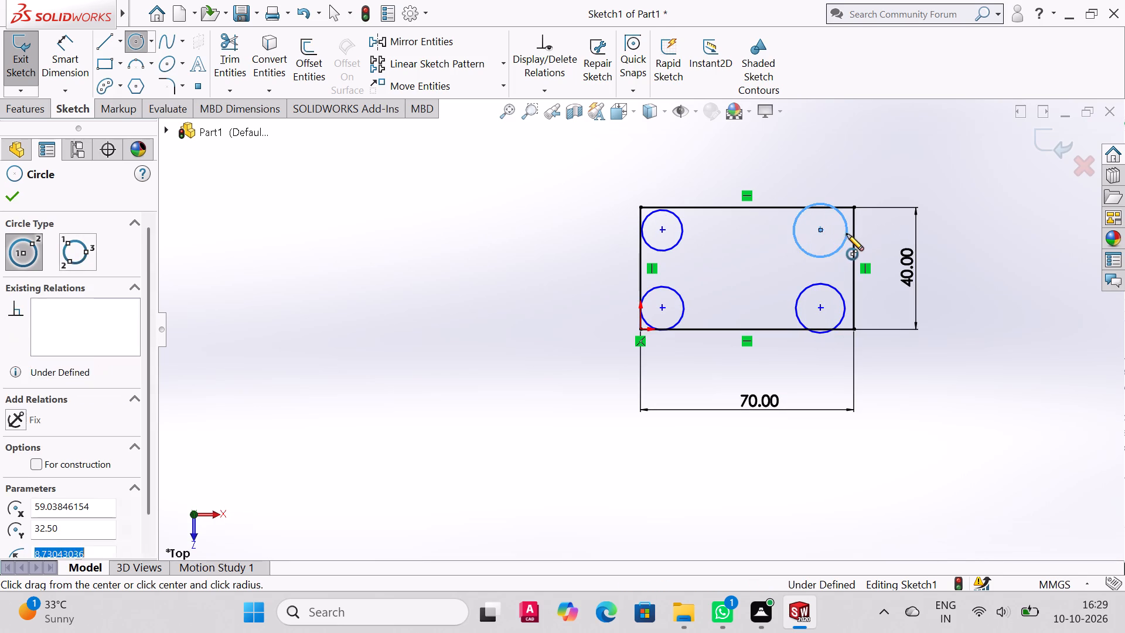
pyautogui.rightClick(846, 234)
pyautogui.click(881, 247)
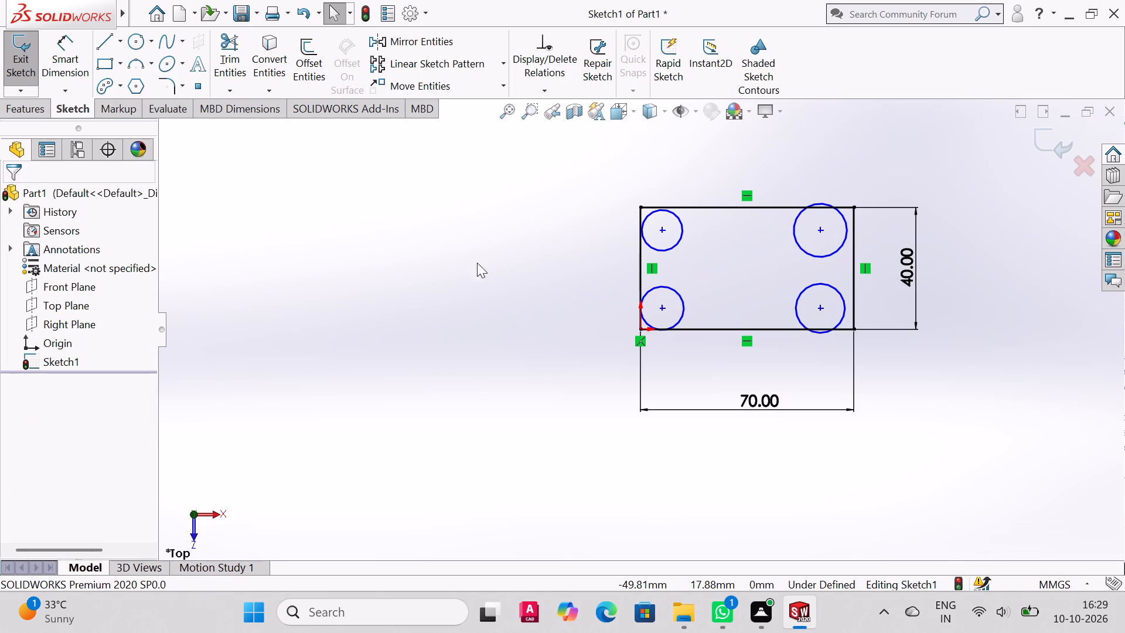
# Start Smart Dimension for the corner circles.
pyautogui.click(76, 50)
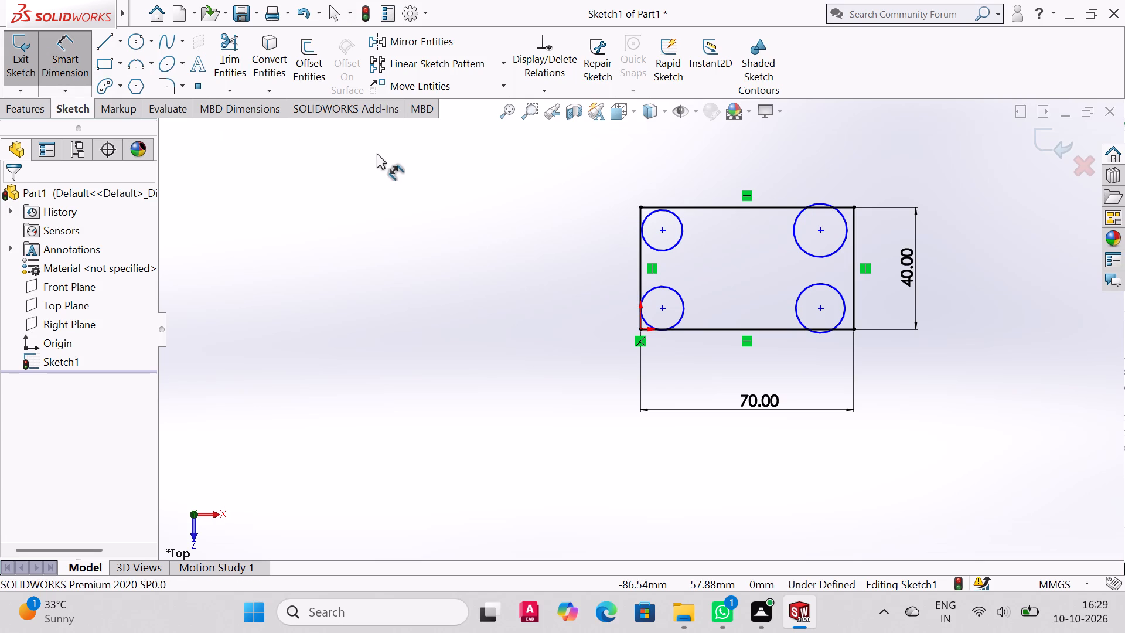
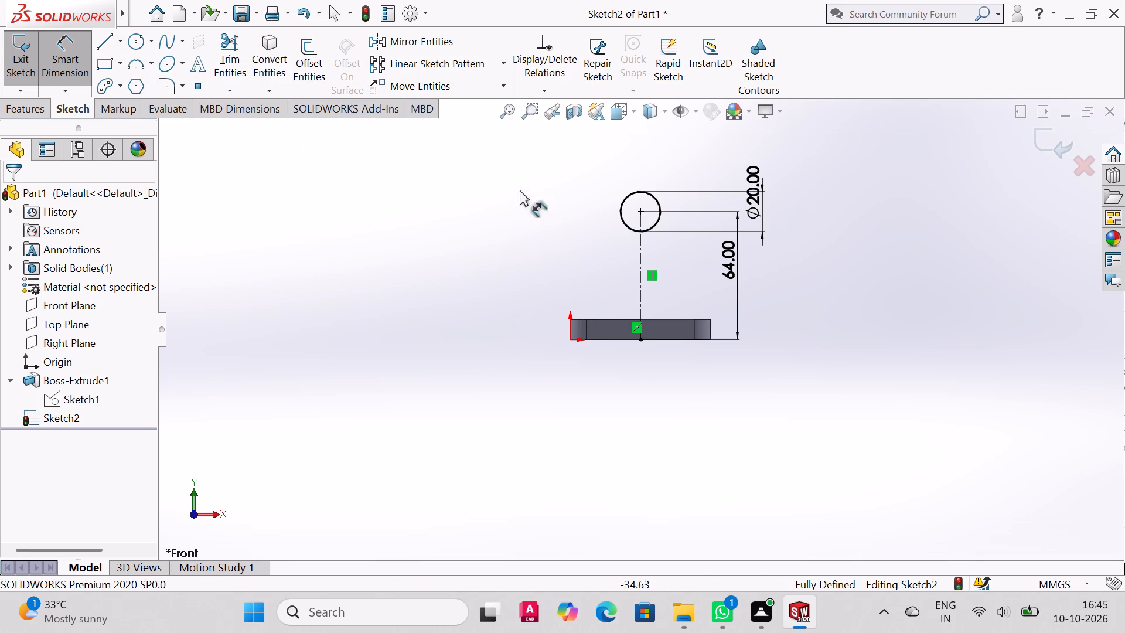
# Sketch a circle of about 38 mm radius concentric with the 20 mm diameter circle above the plate.
pyautogui.click(134, 39)
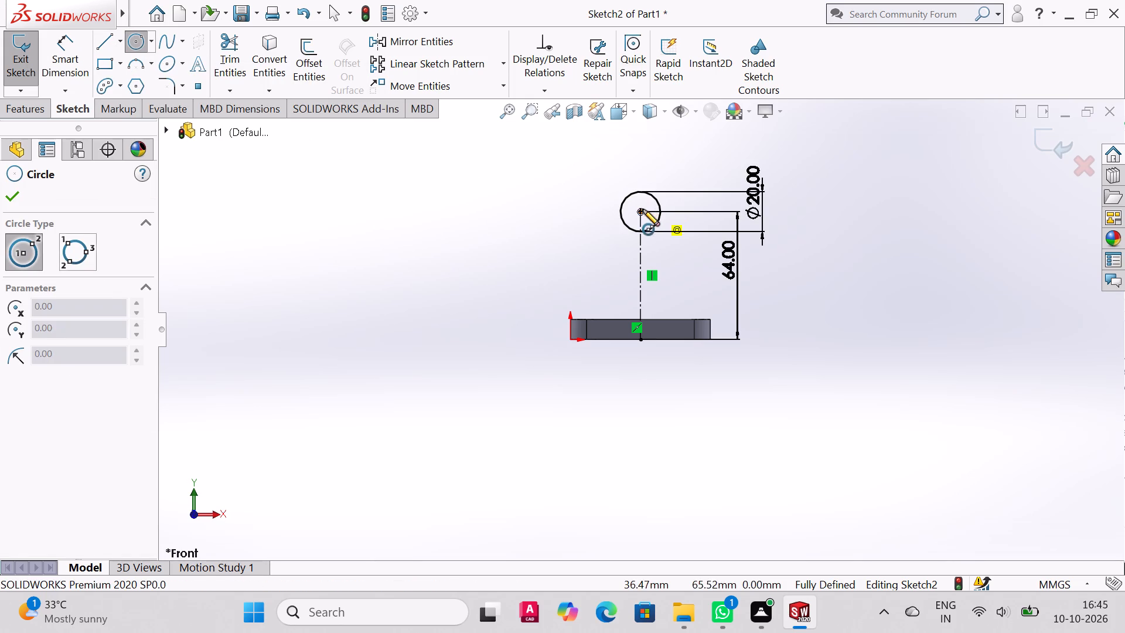
pyautogui.click(641, 211)
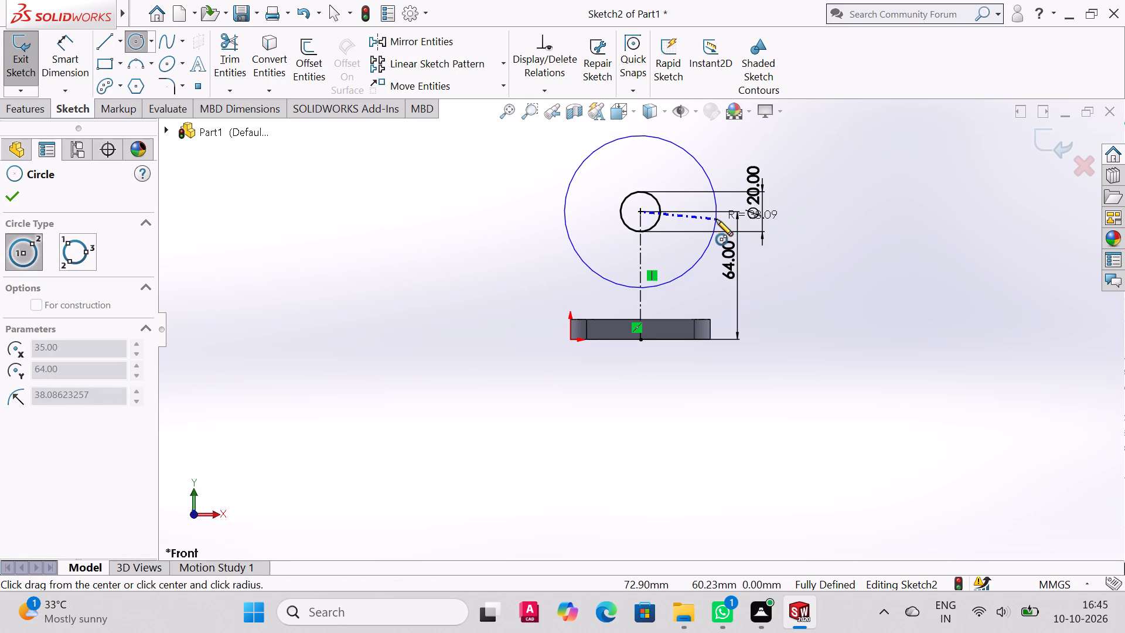
pyautogui.click(715, 212)
pyautogui.rightClick(715, 212)
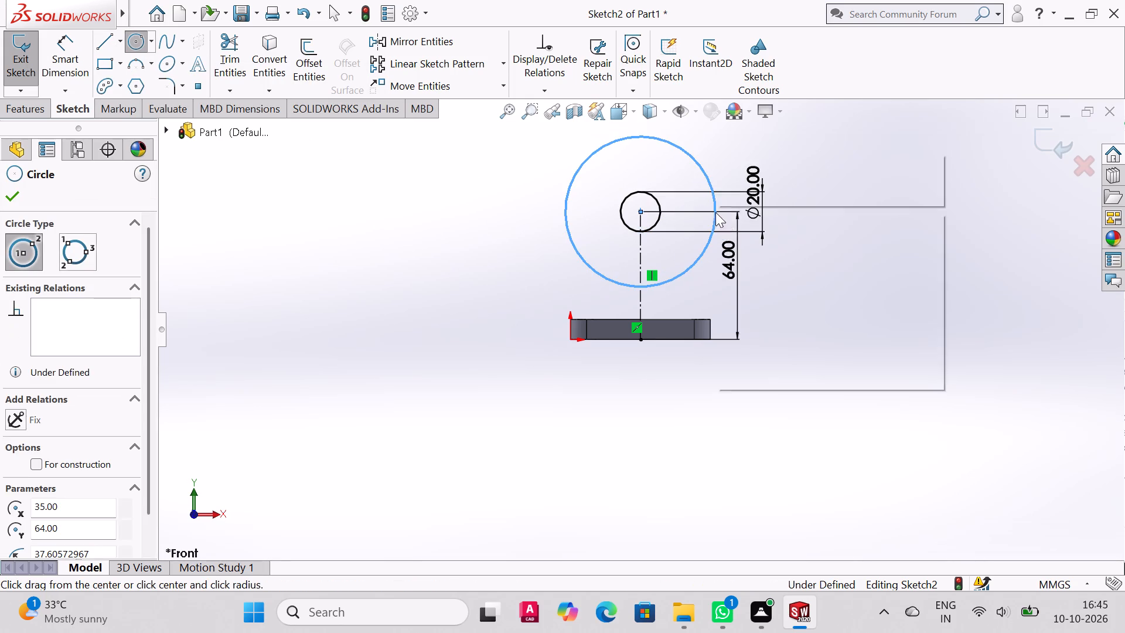
pyautogui.click(738, 222)
# Dimension the outer concentric circle to a diameter of 36 mm.
pyautogui.click(70, 40)
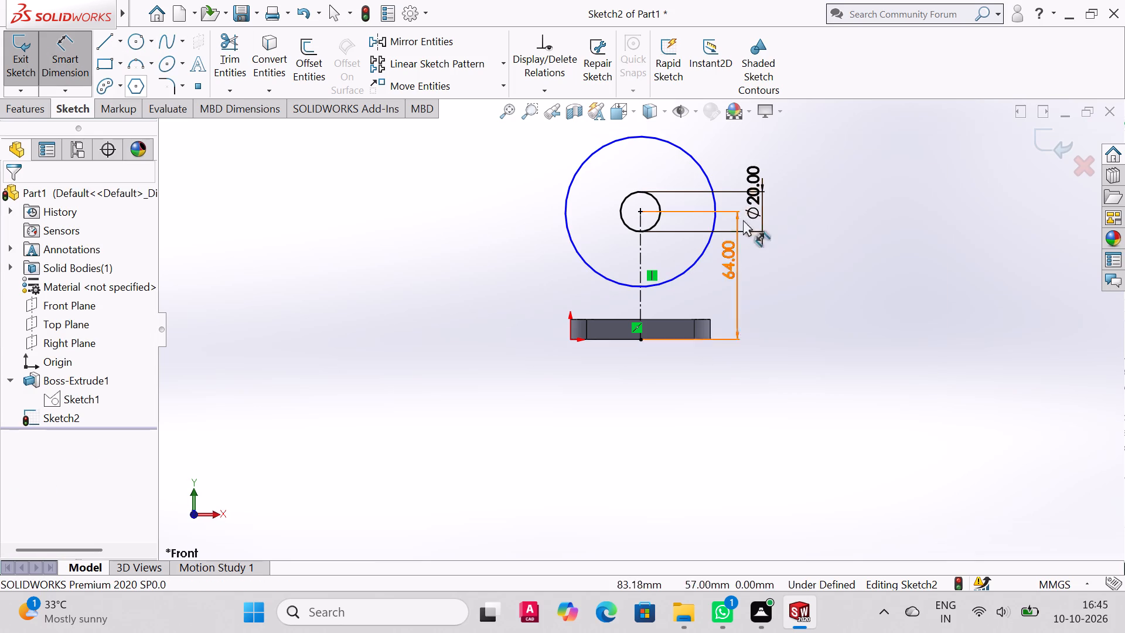
pyautogui.click(704, 172)
pyautogui.click(828, 181)
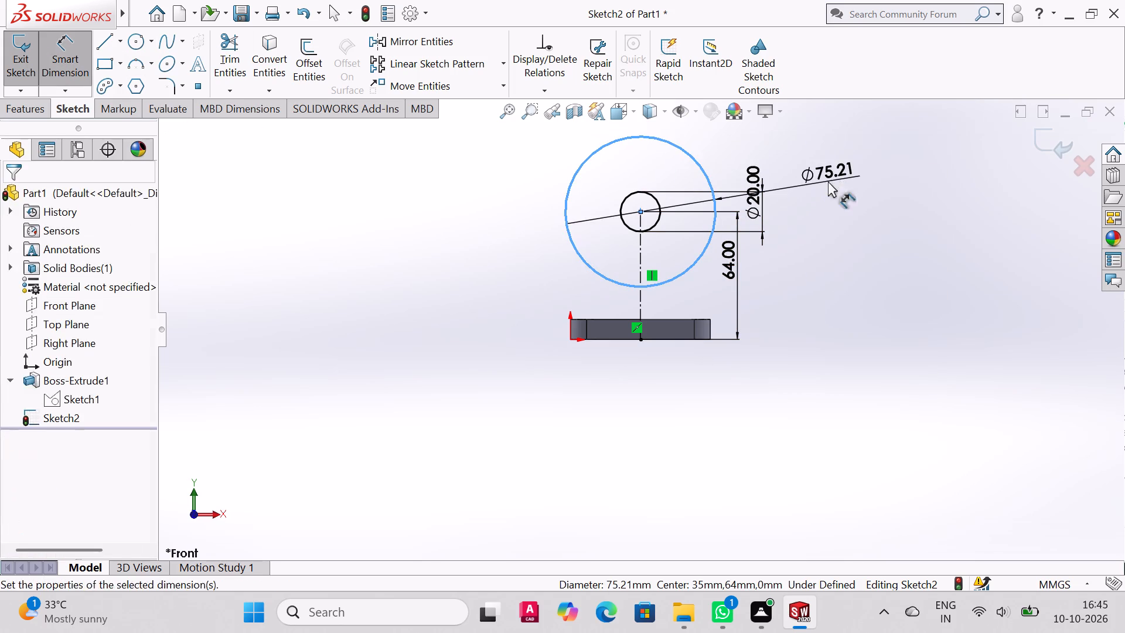
pyautogui.write('36')
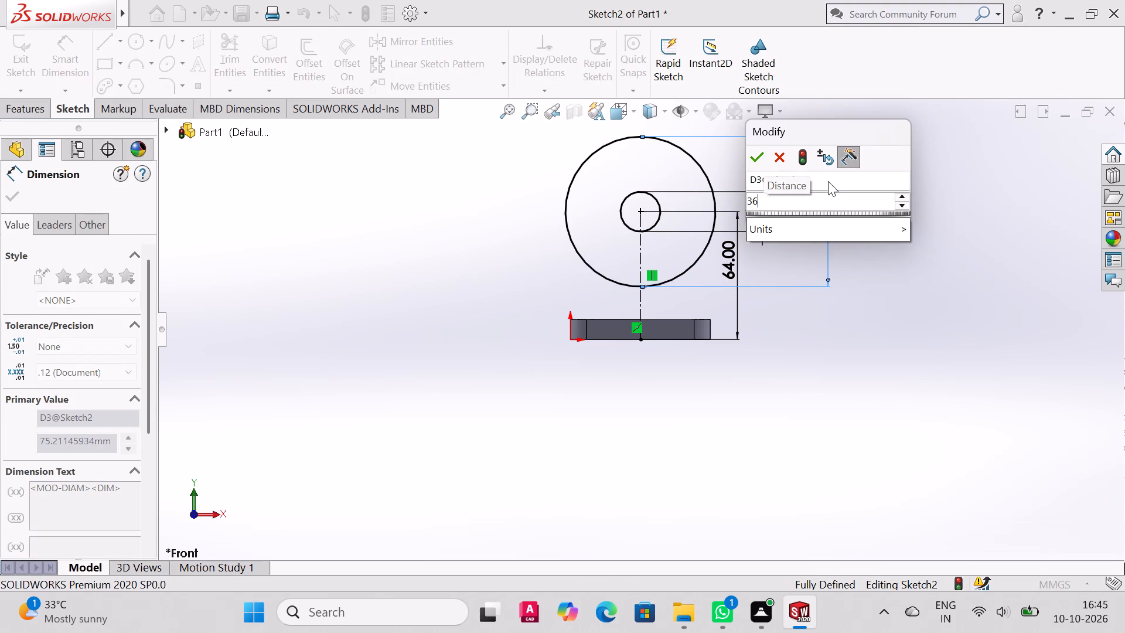
pyautogui.press('Return')
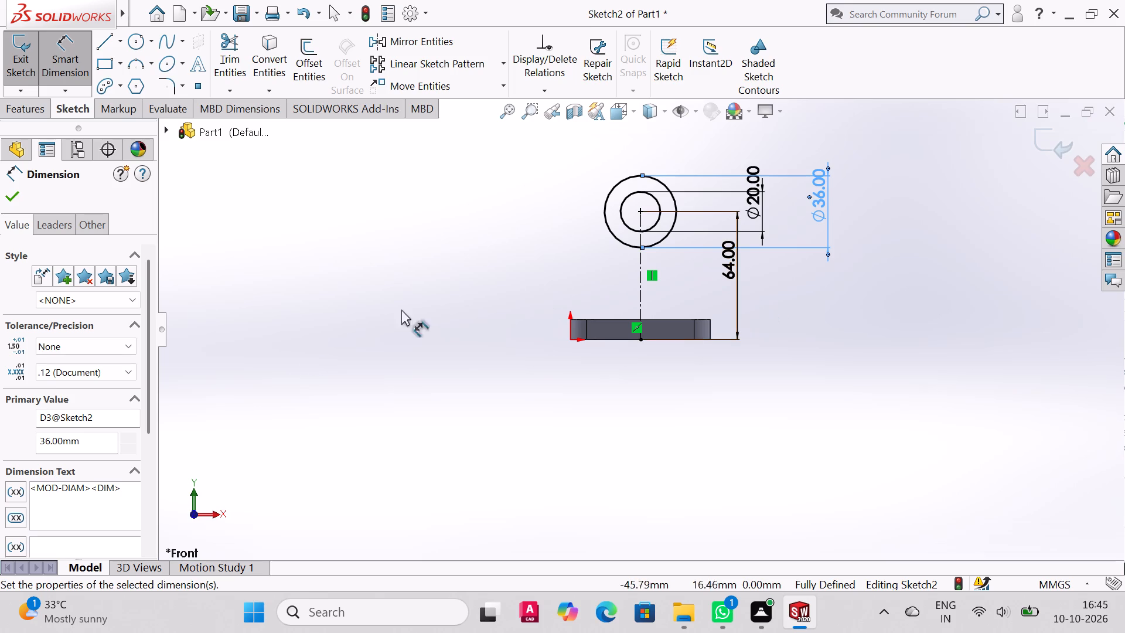
# Inspect the base plate's lower corners and origin against the circle sketch from several angles, ending in the front view.
pyautogui.moveTo(673, 282); pyautogui.dragTo(663, 401, button='middle')
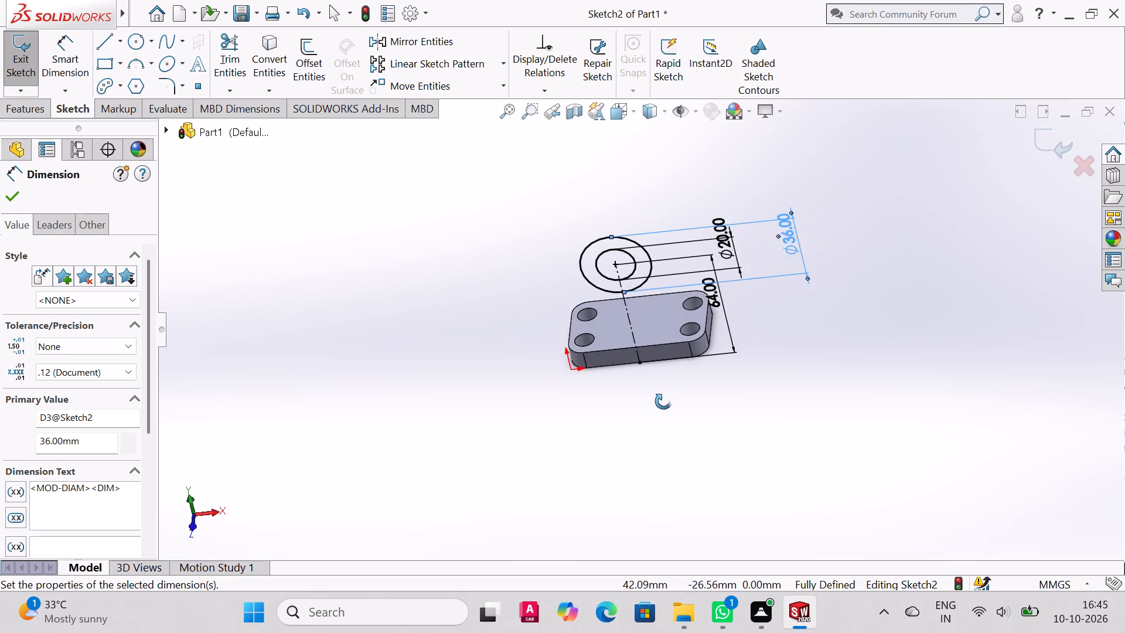
pyautogui.moveTo(663, 401); pyautogui.dragTo(676, 410, button='middle')
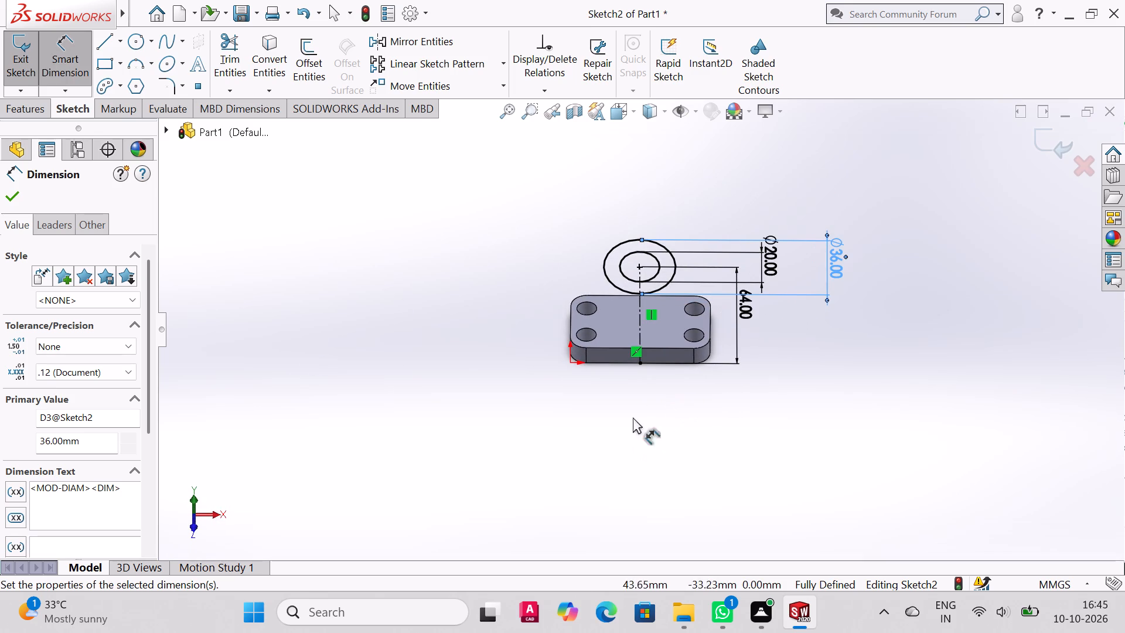
pyautogui.click(63, 62)
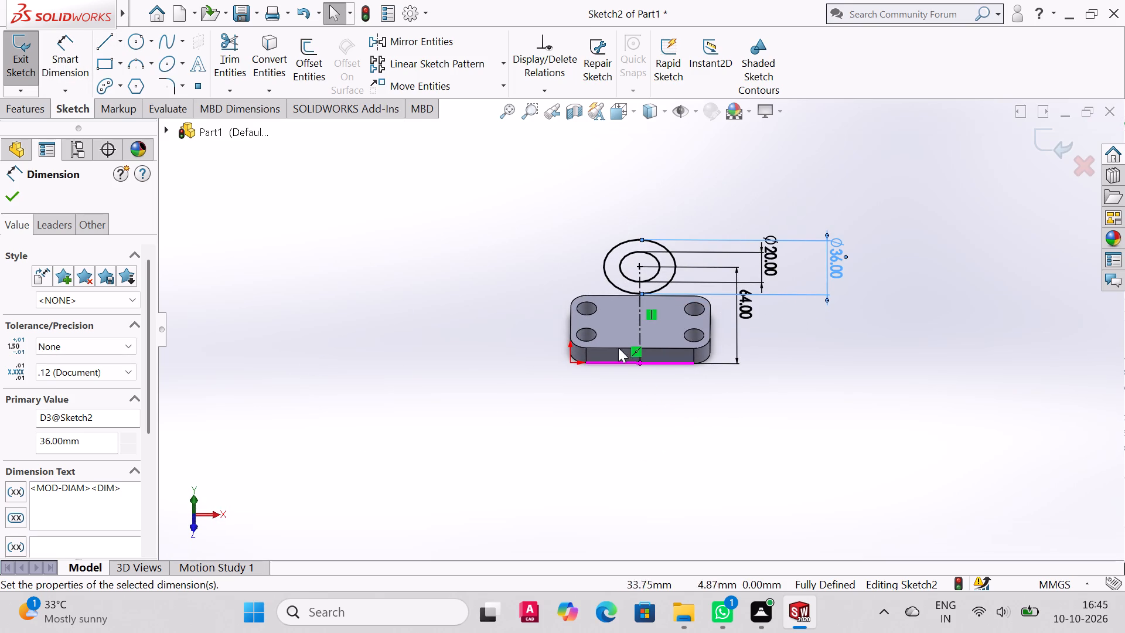
pyautogui.click(570, 360)
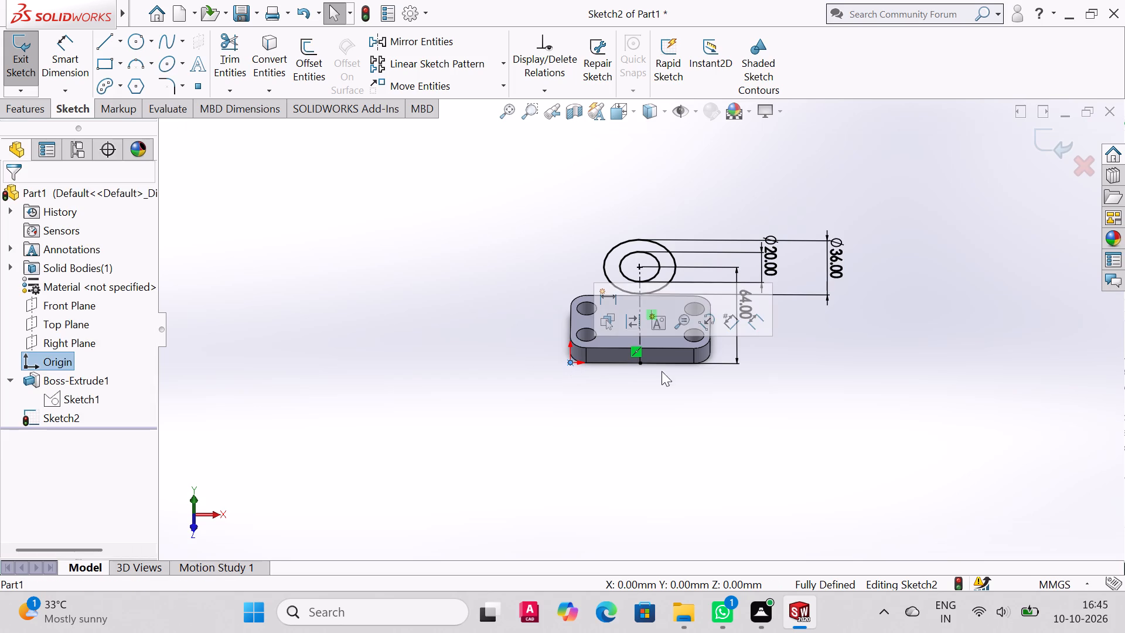
pyautogui.click(717, 363)
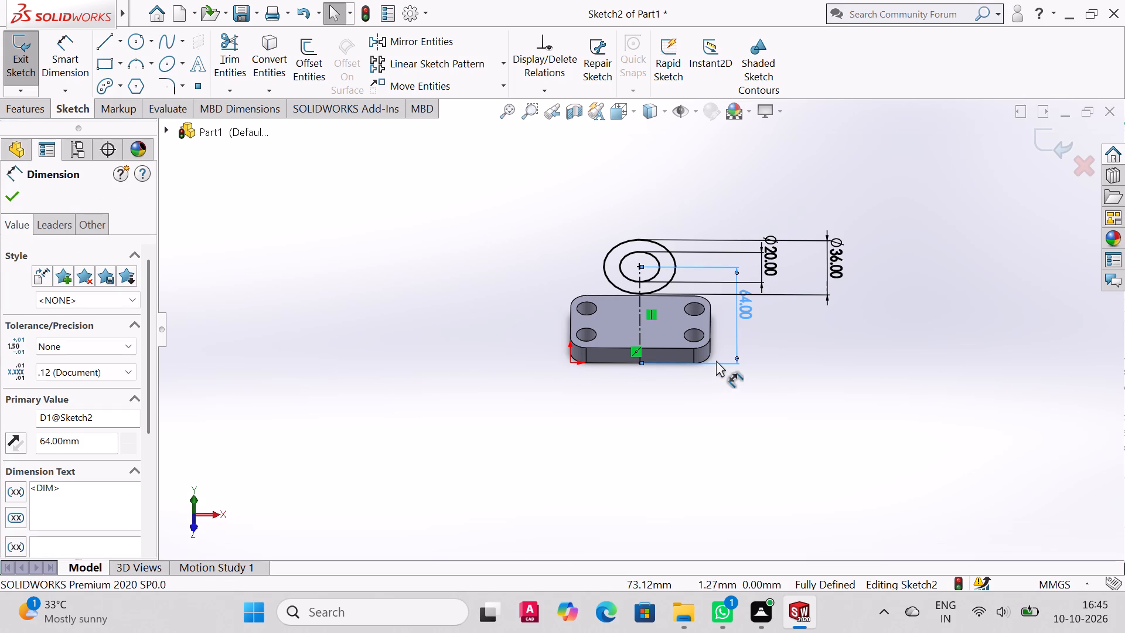
pyautogui.scroll(4, 716, 360)
pyautogui.scroll(-6, 716, 358)
pyautogui.moveTo(766, 366); pyautogui.dragTo(781, 189, button='middle')
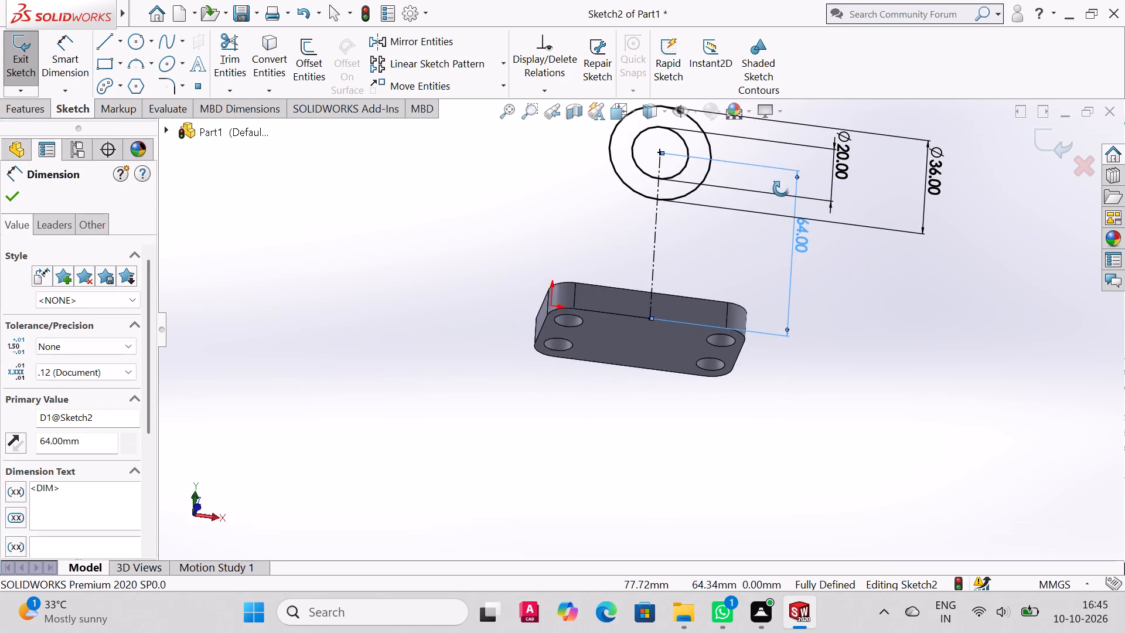
pyautogui.moveTo(781, 189); pyautogui.dragTo(768, 342, button='middle')
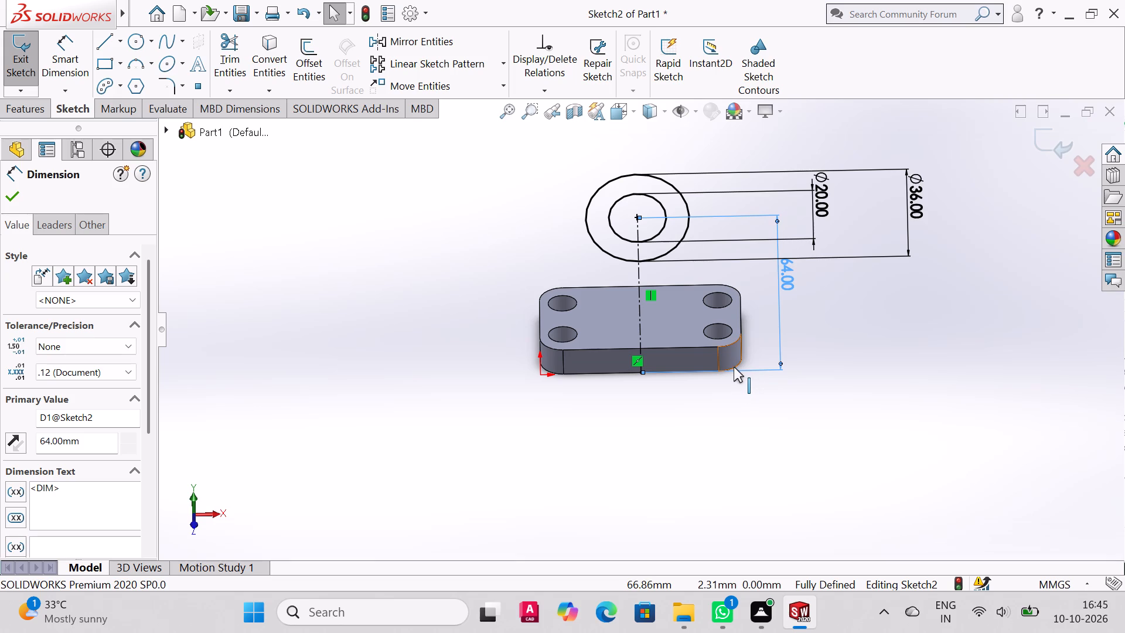
pyautogui.click(734, 367)
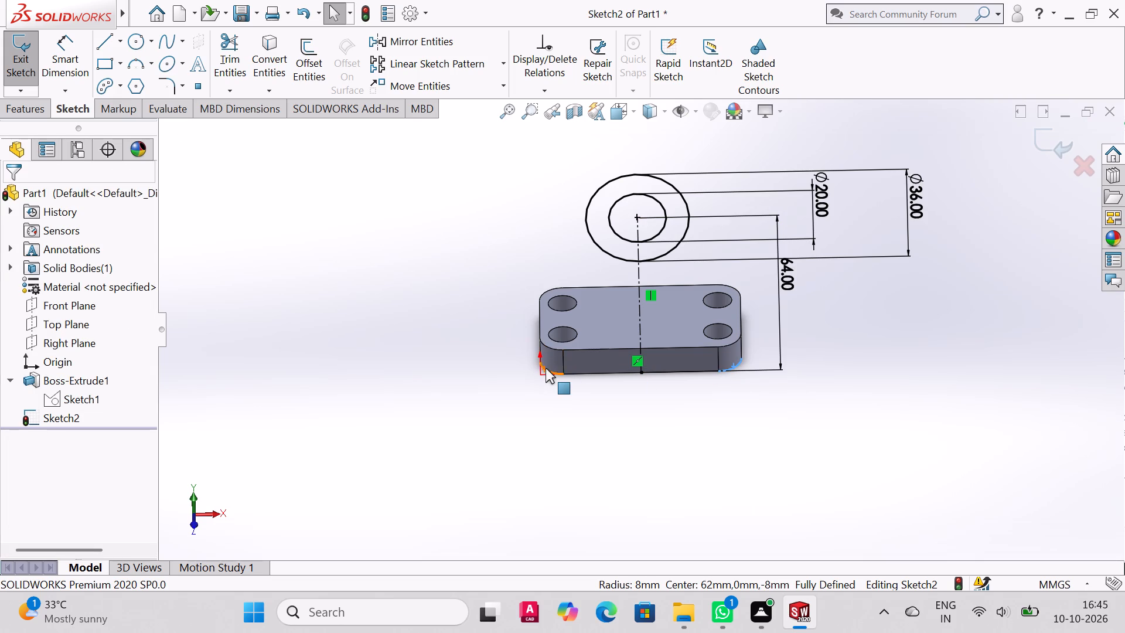
pyautogui.click(544, 368)
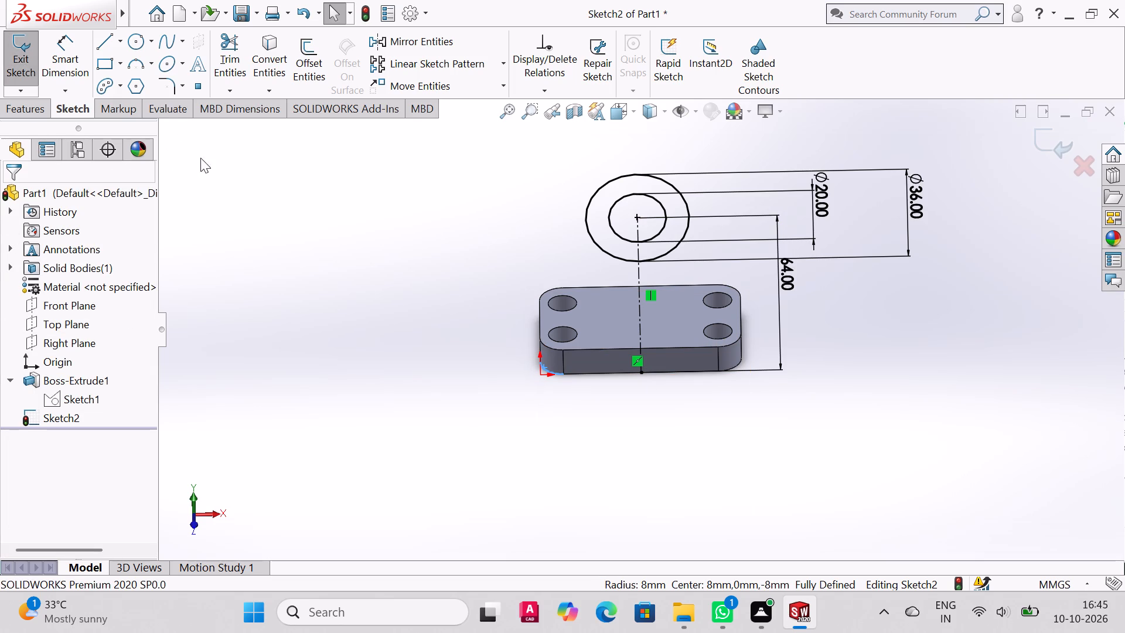
pyautogui.click(262, 216)
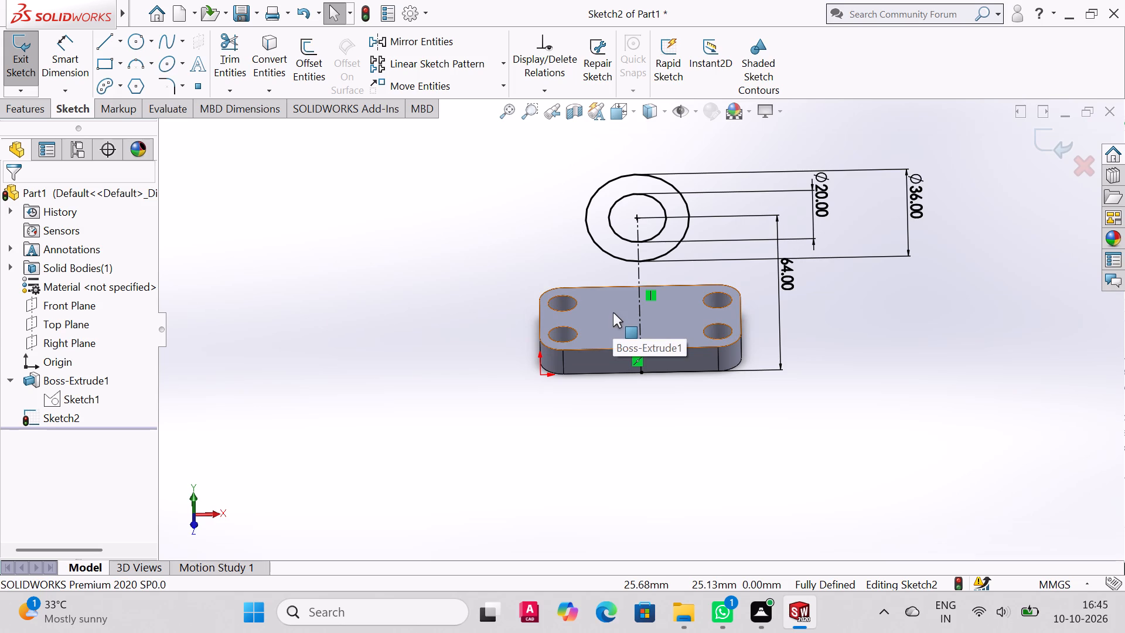
pyautogui.hotkey('ctrl', '1')
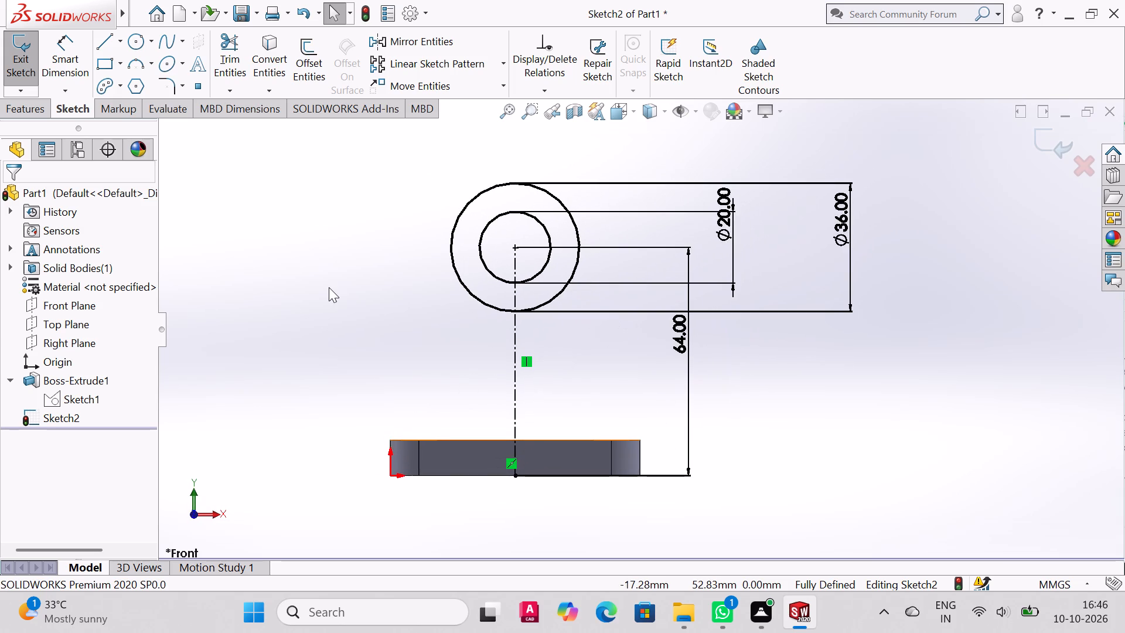
# Sketch a vertical line about 79 mm long upward from the plate's top edge, to the right of the circles.
pyautogui.click(94, 46)
pyautogui.click(604, 441)
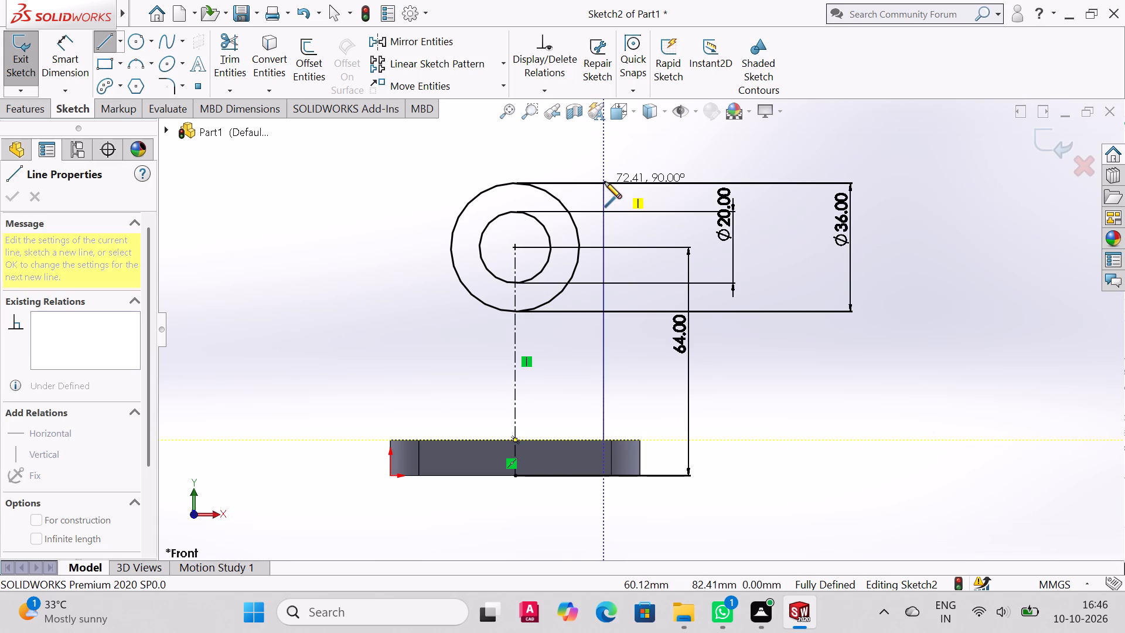
pyautogui.click(606, 158)
pyautogui.rightClick(606, 158)
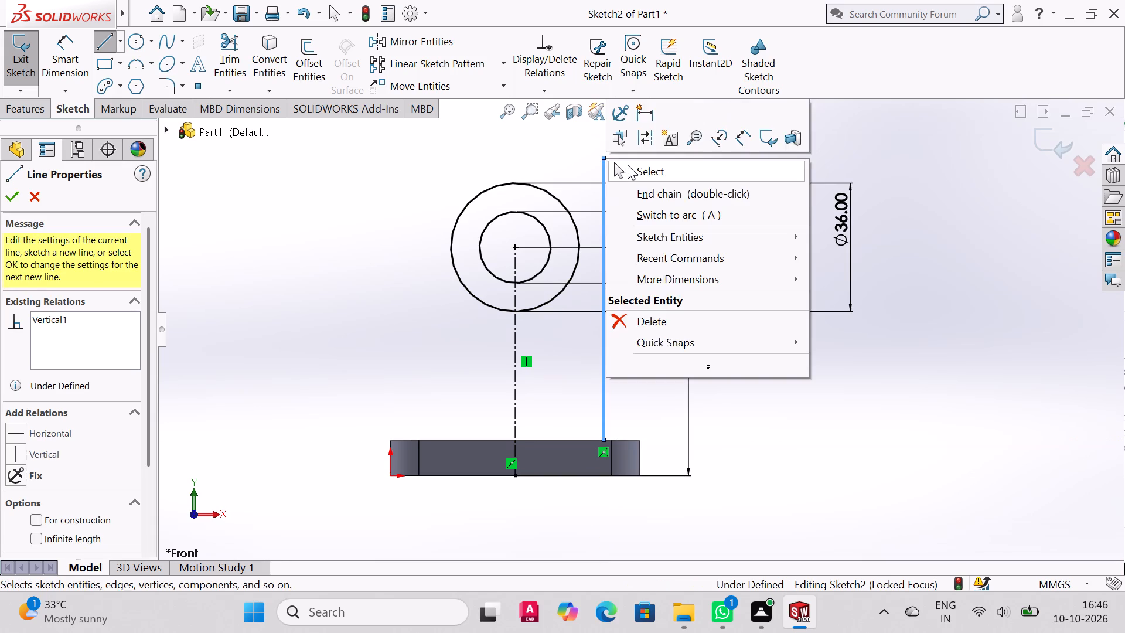
pyautogui.click(628, 165)
pyautogui.click(100, 46)
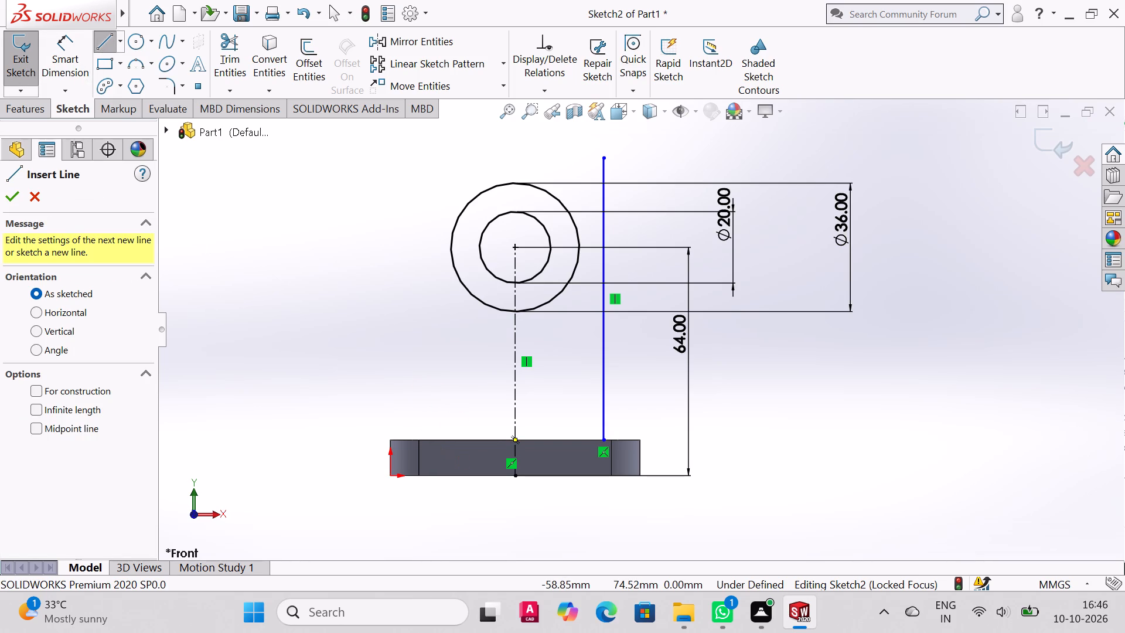
# Dimension the horizontal distance from the circles' centre to the vertical line as 24 mm.
pyautogui.click(66, 52)
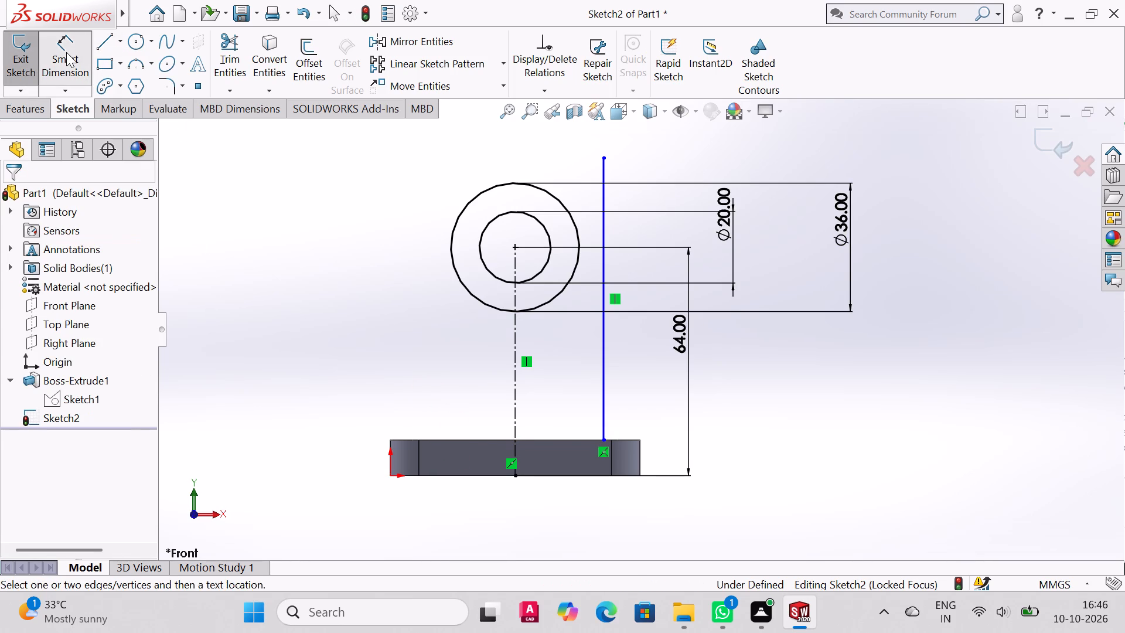
pyautogui.click(514, 246)
pyautogui.click(601, 239)
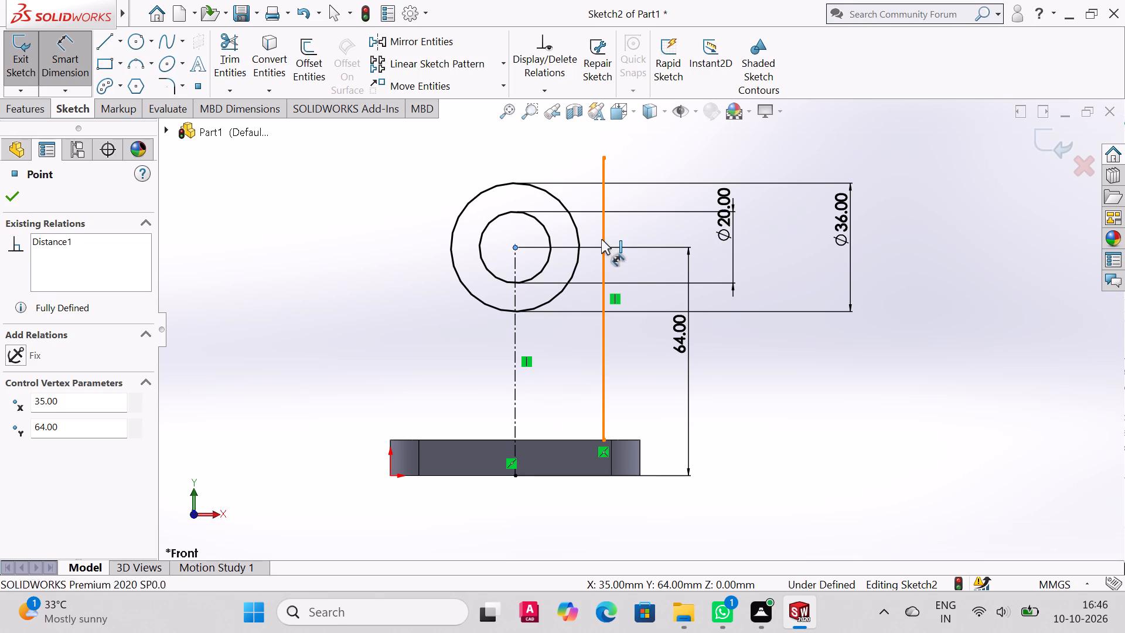
pyautogui.click(565, 523)
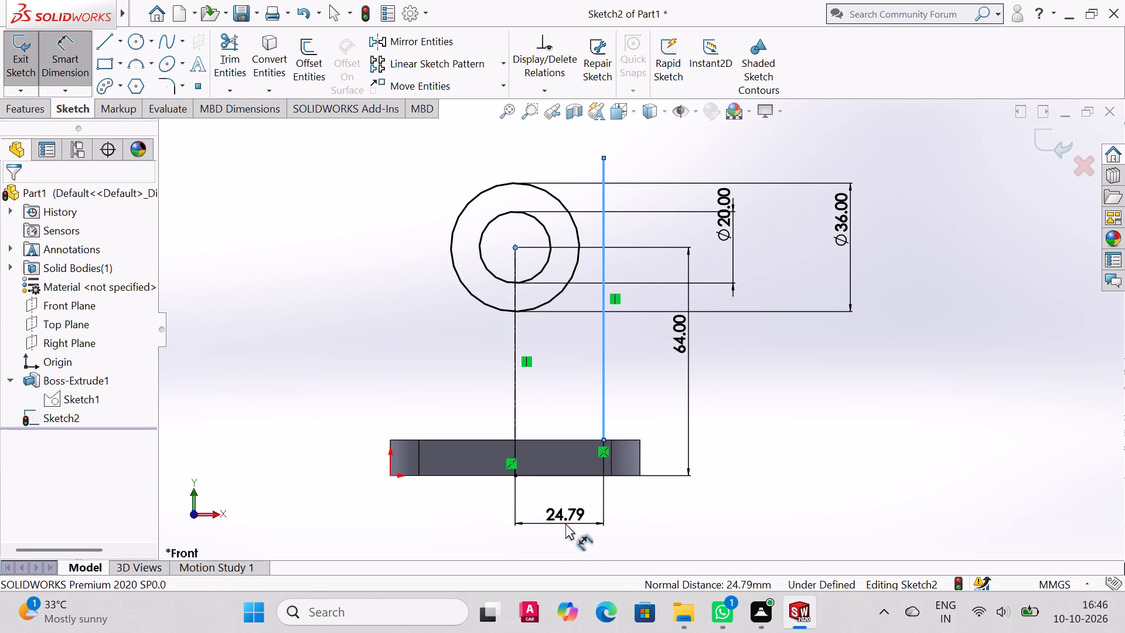
pyautogui.write('24')
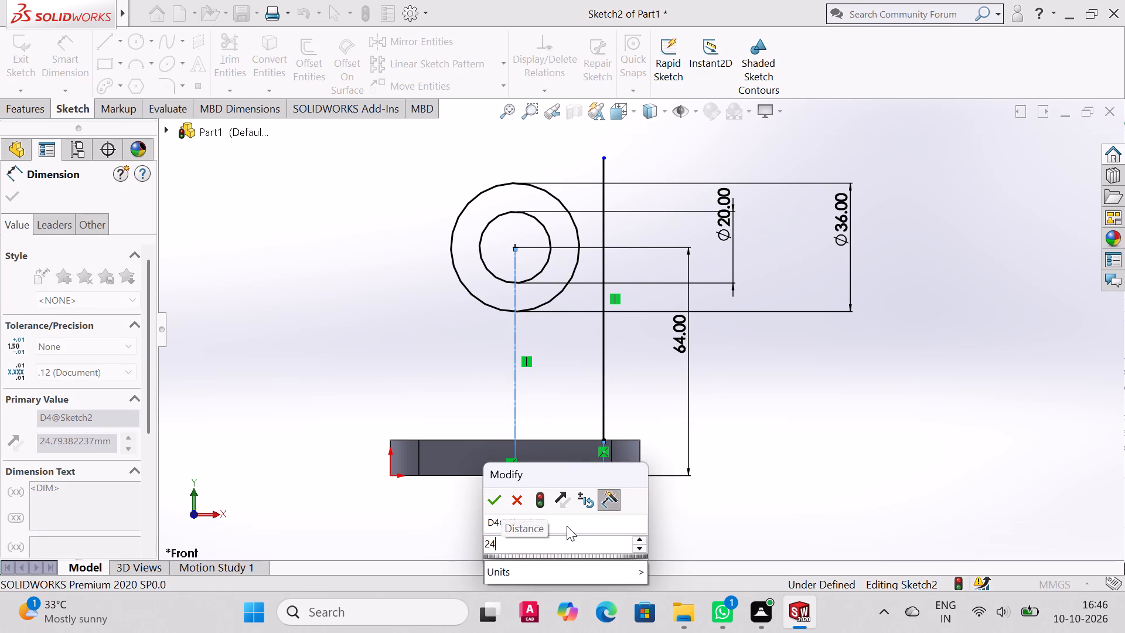
pyautogui.press('Return')
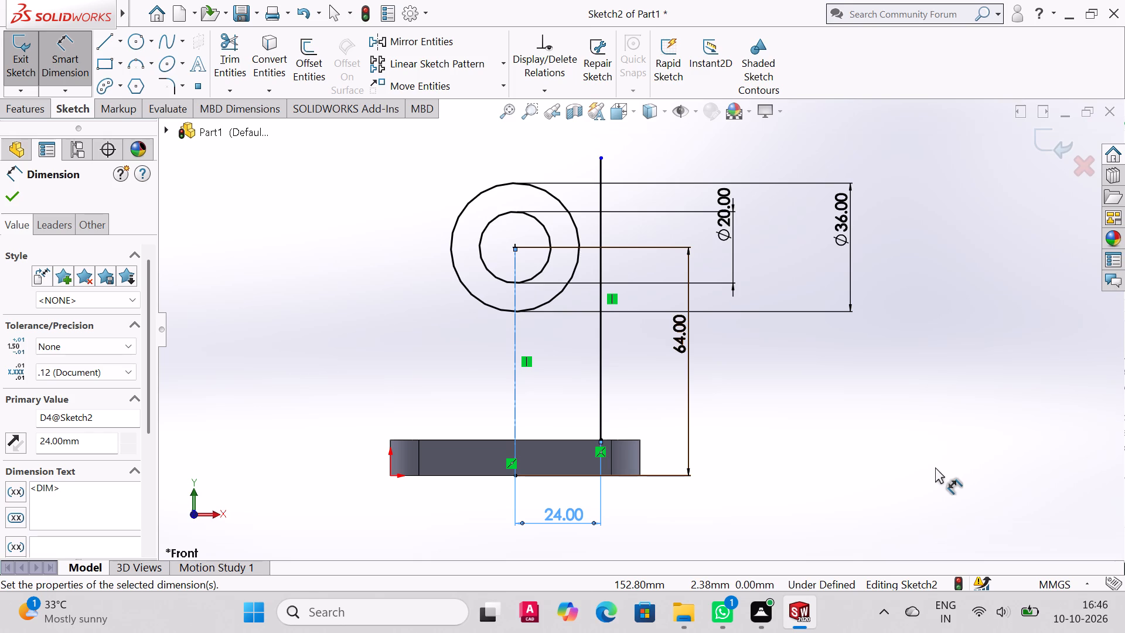
pyautogui.rightClick(916, 431)
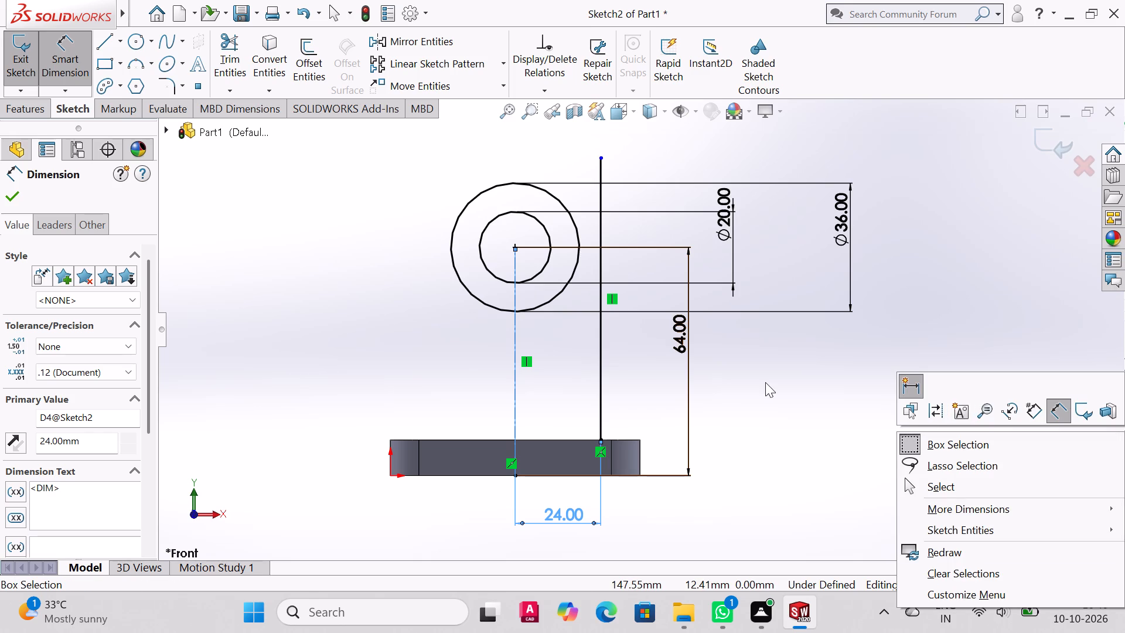
pyautogui.click(17, 196)
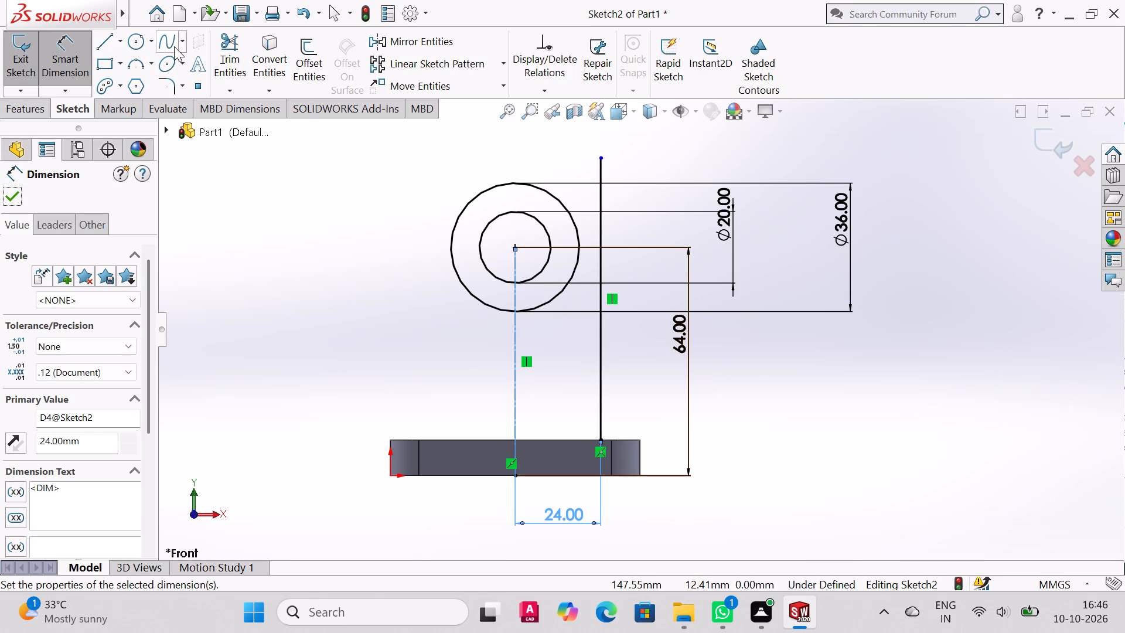
# Mirror the vertical line about the vertical centerline through the circles, keeping the original.
pyautogui.click(394, 47)
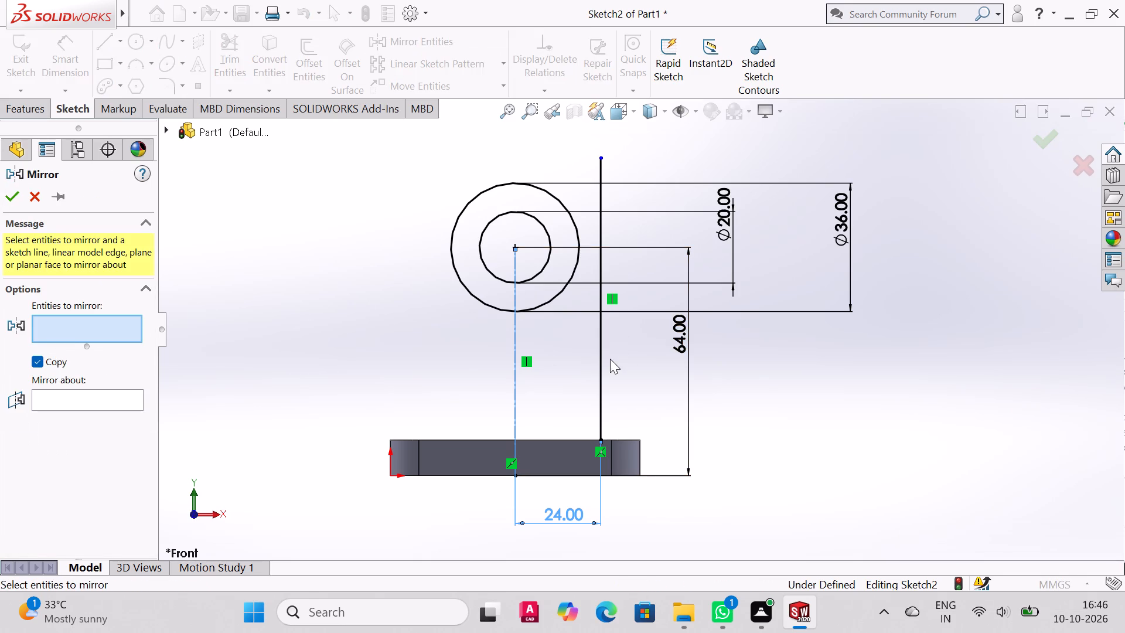
pyautogui.click(603, 359)
pyautogui.click(85, 403)
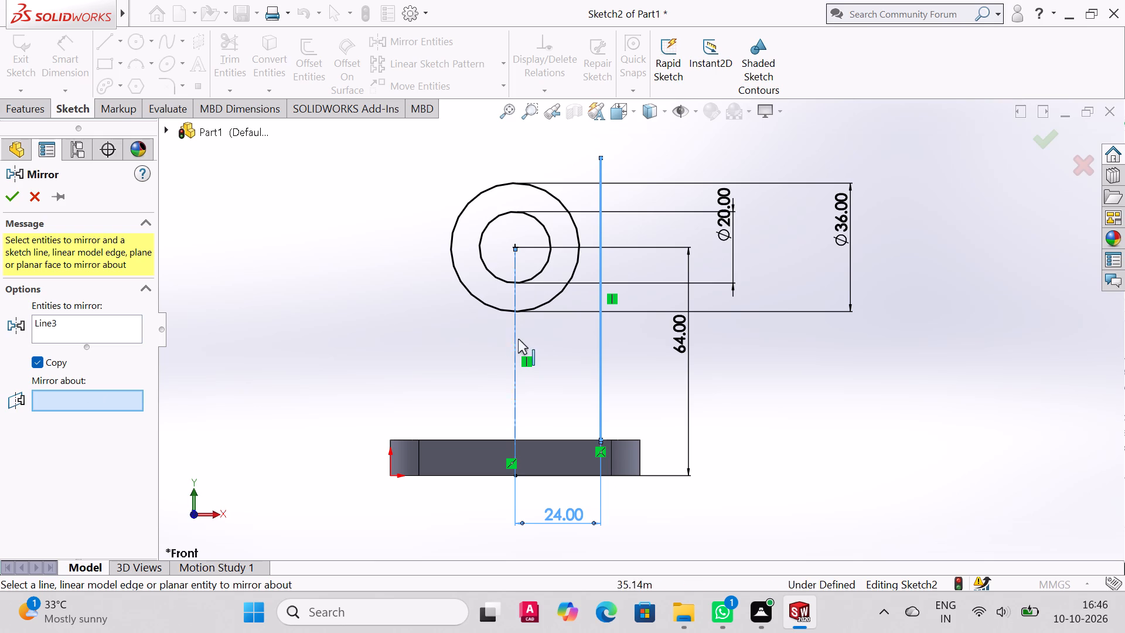
pyautogui.click(513, 336)
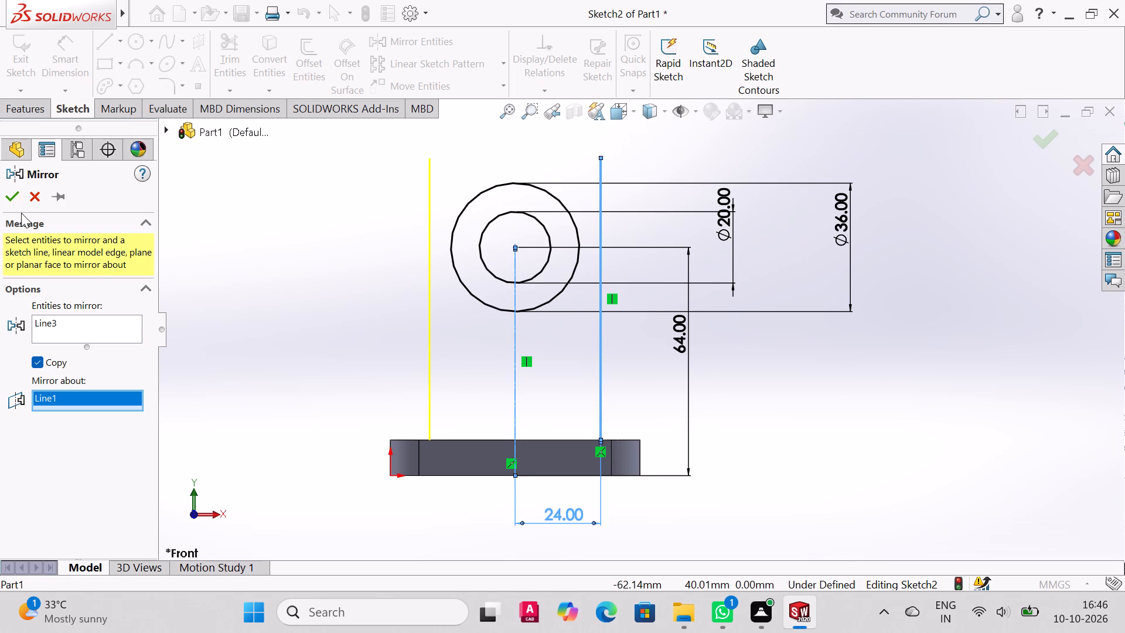
pyautogui.click(16, 206)
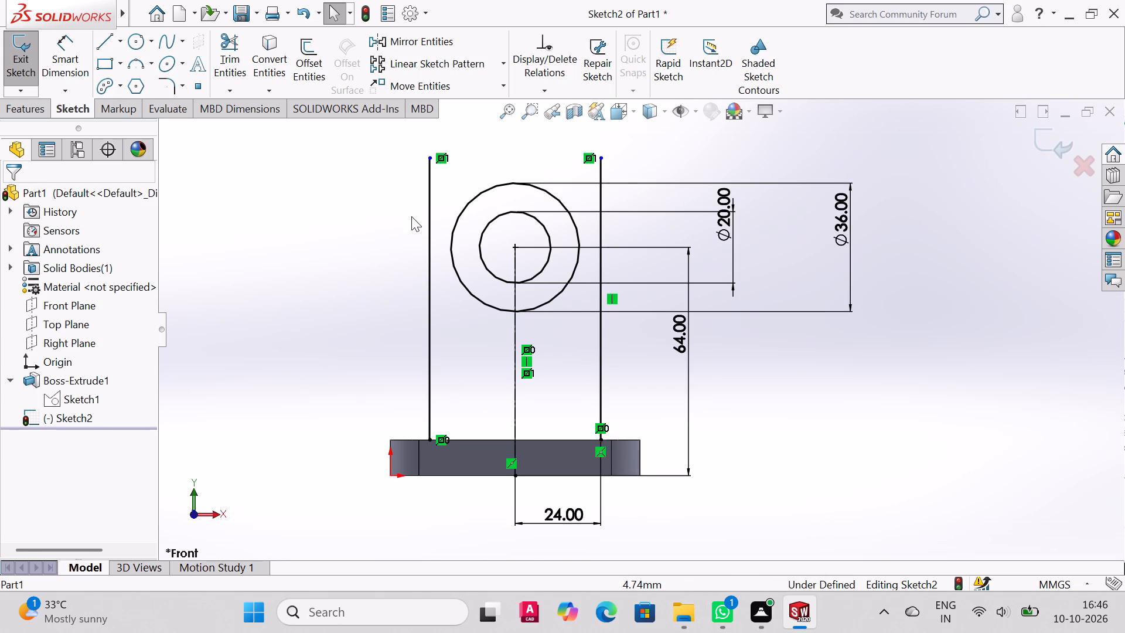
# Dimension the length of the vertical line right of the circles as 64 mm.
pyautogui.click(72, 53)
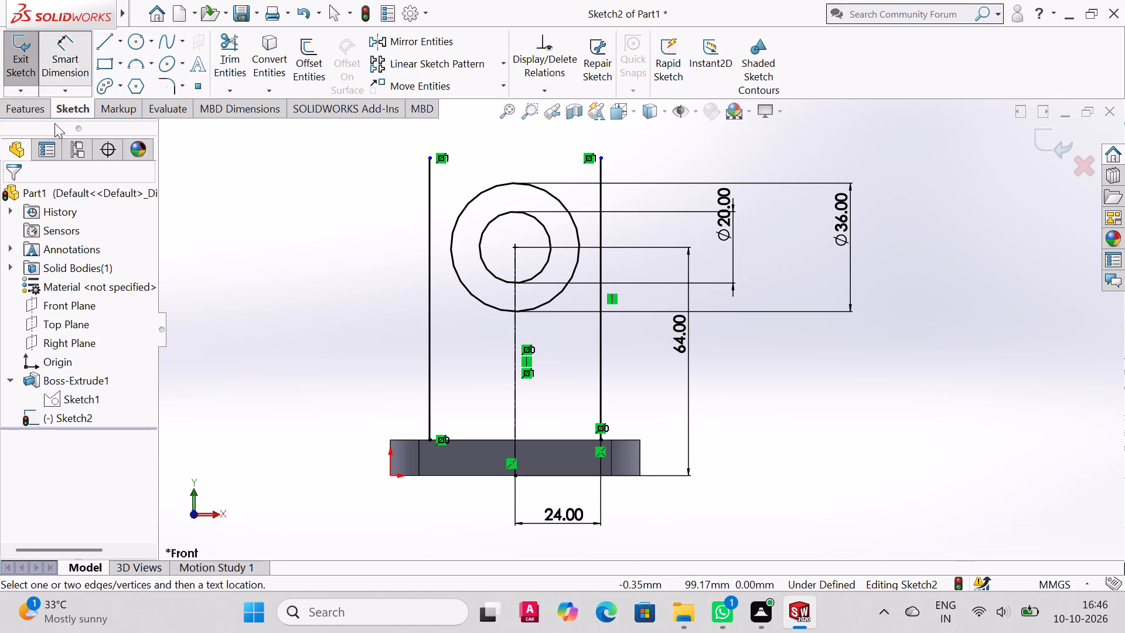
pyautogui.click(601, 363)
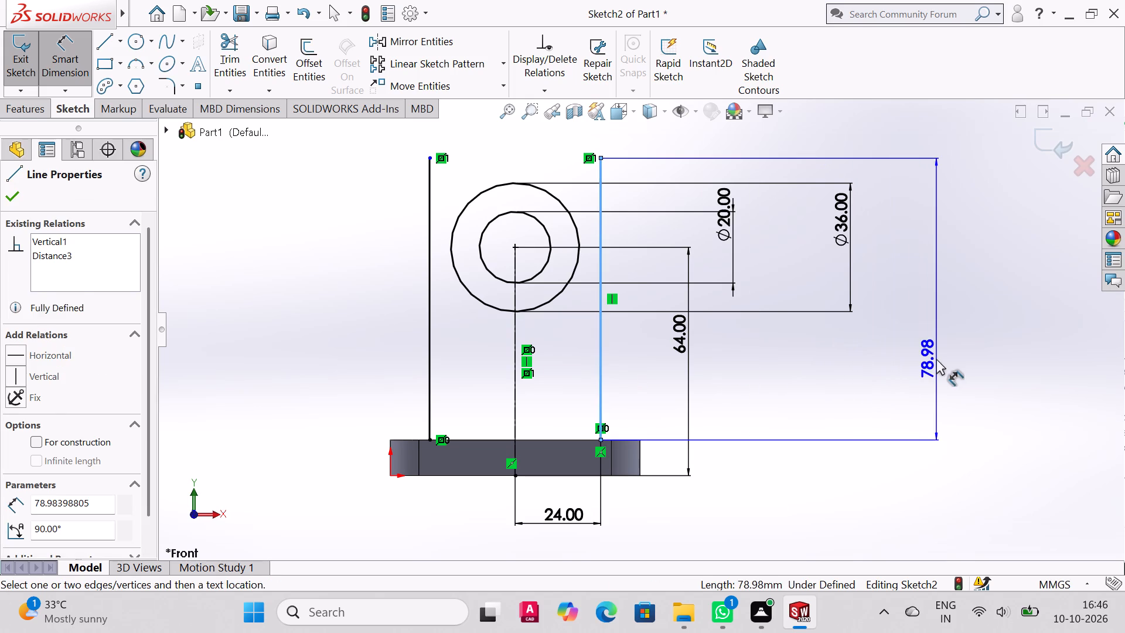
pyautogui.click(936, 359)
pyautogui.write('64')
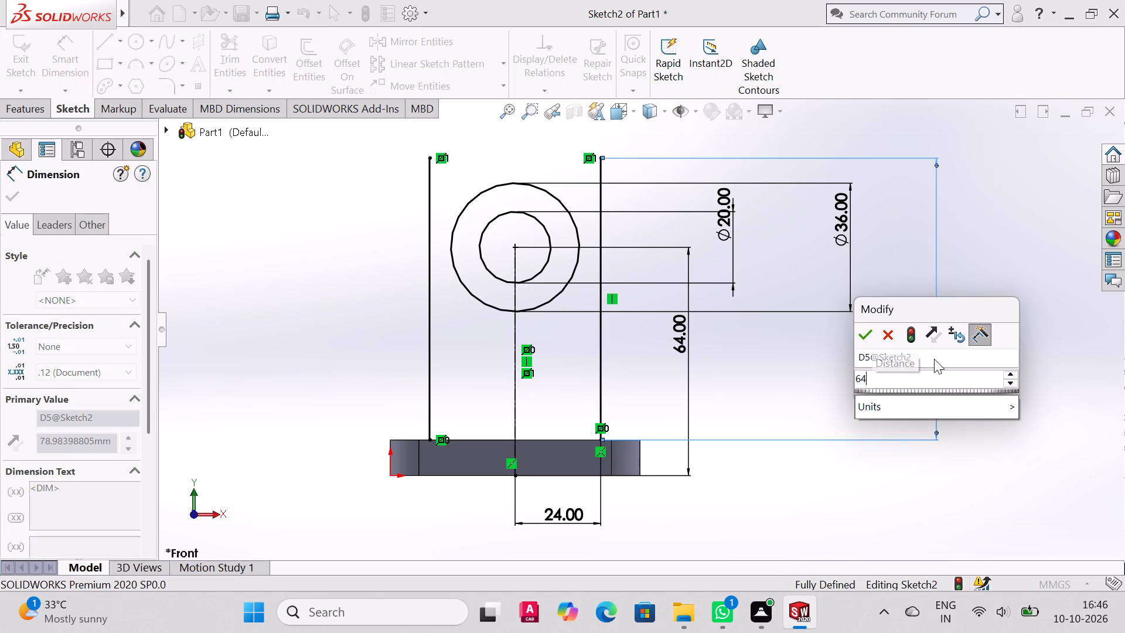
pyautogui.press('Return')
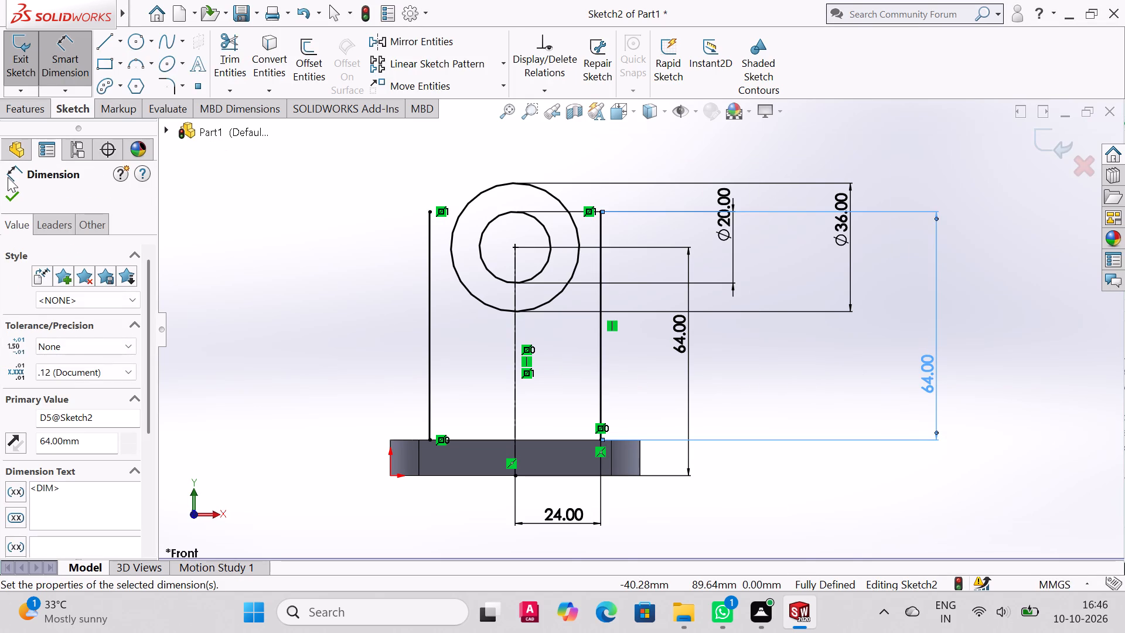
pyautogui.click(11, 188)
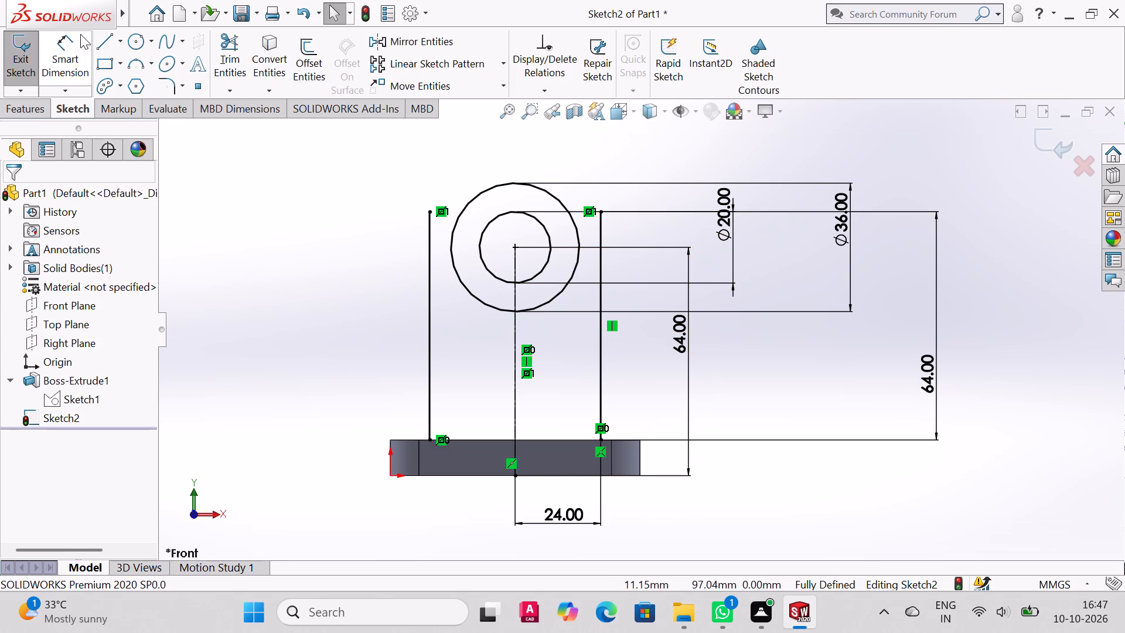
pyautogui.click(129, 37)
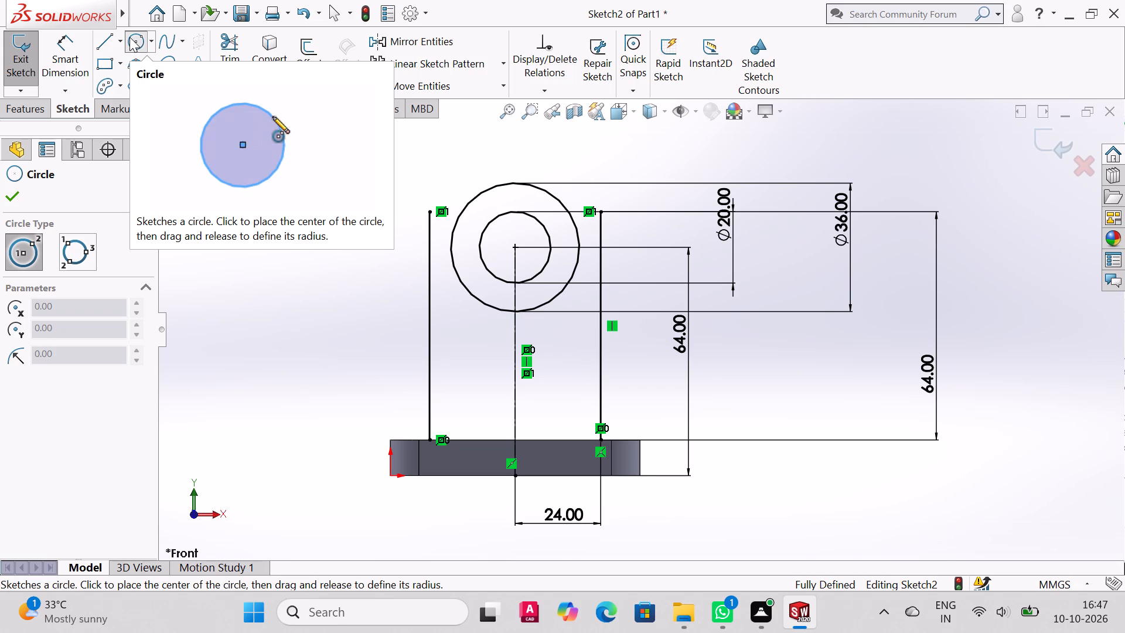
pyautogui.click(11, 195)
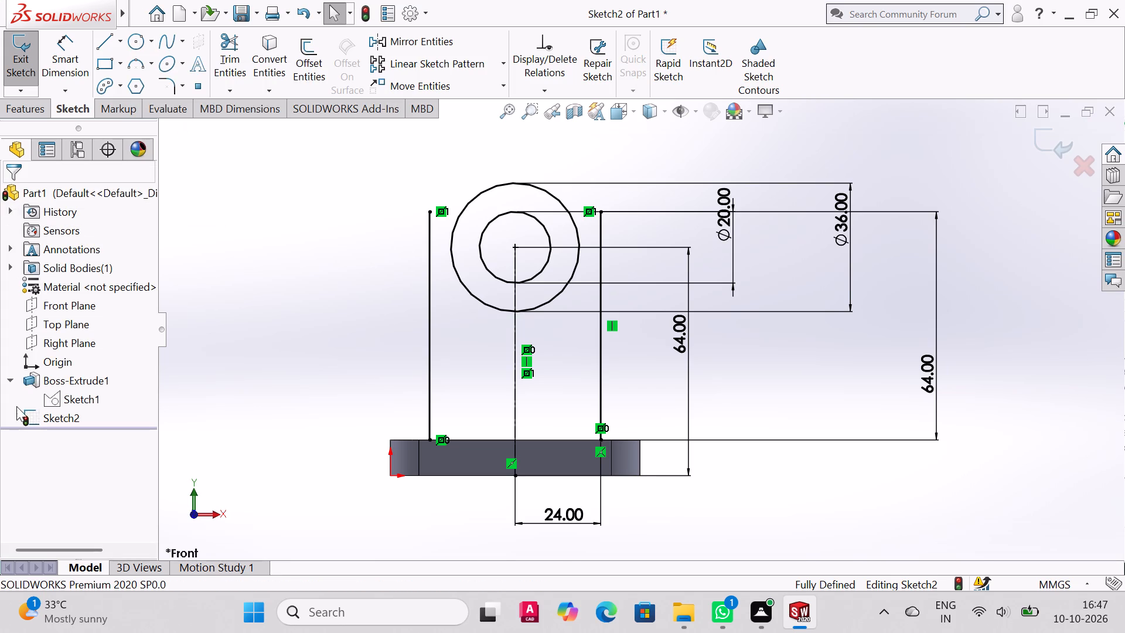
# Examine the base plate sketch's dimensions up close in the isometric view, and return to the front view.
pyautogui.click(55, 402)
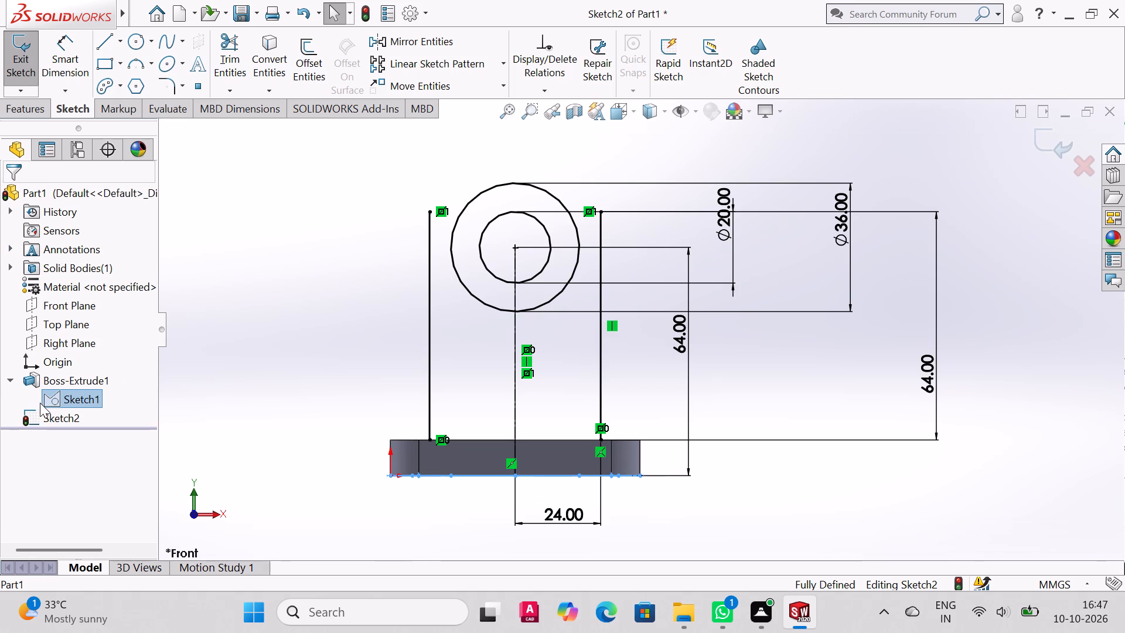
pyautogui.hotkey('ctrl', '7')
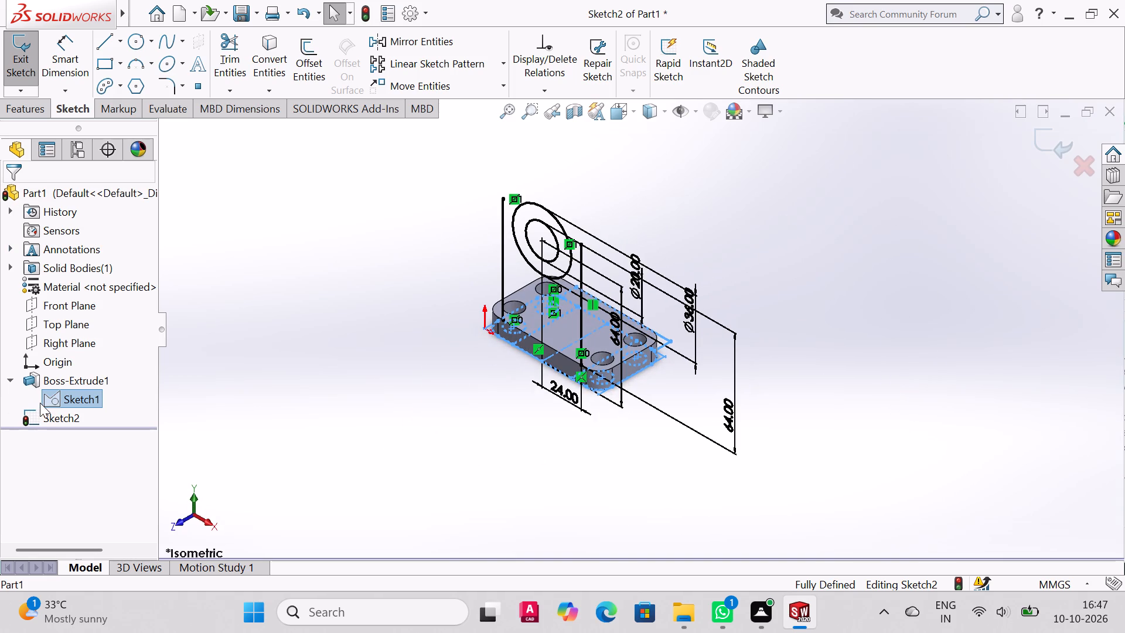
pyautogui.click(46, 400)
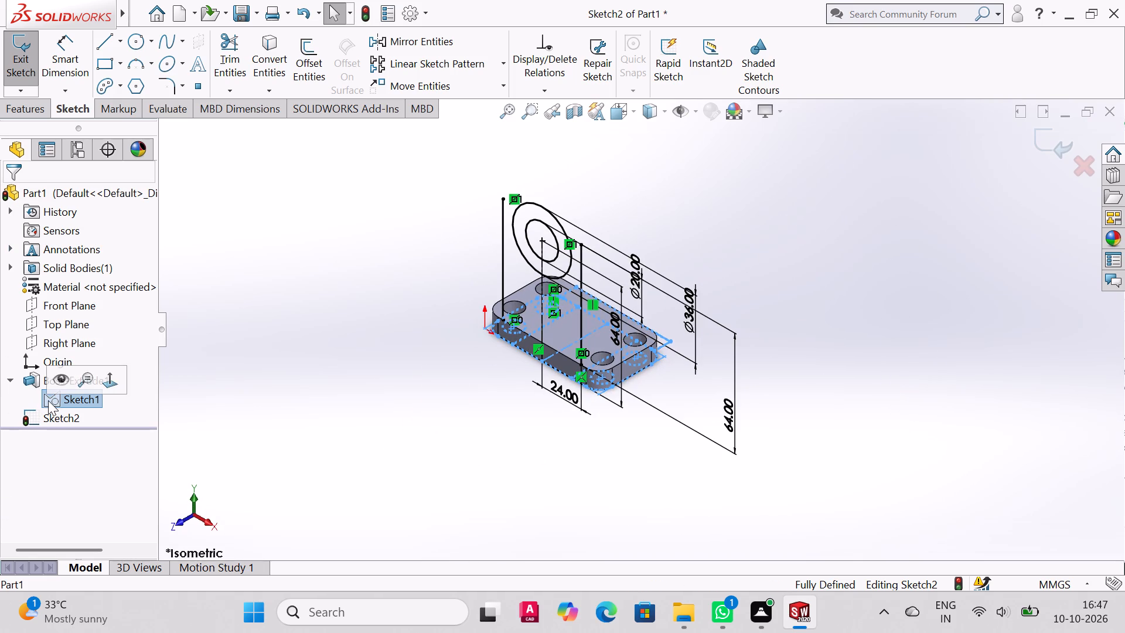
pyautogui.doubleClick(48, 400)
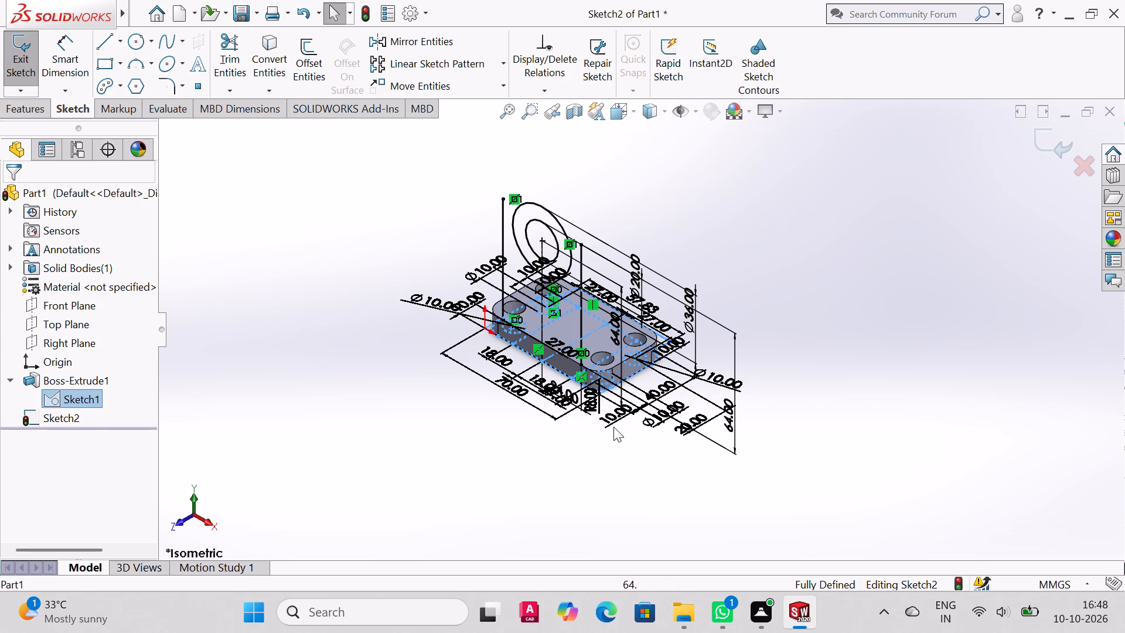
pyautogui.scroll(3, 638, 416)
pyautogui.scroll(-14, 639, 414)
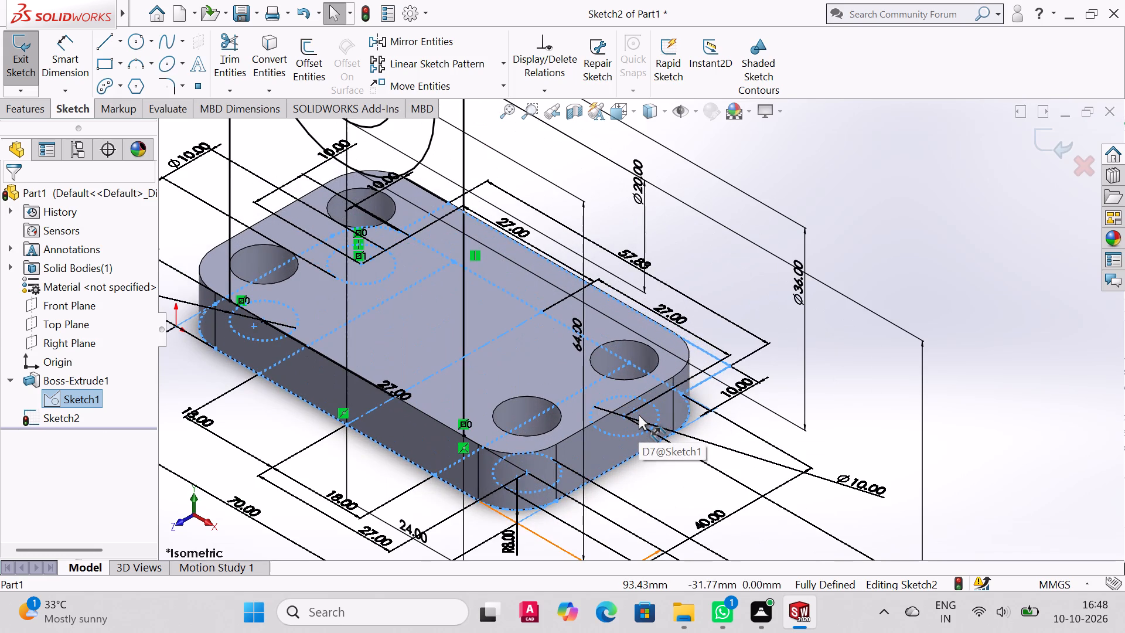
pyautogui.press('Escape')
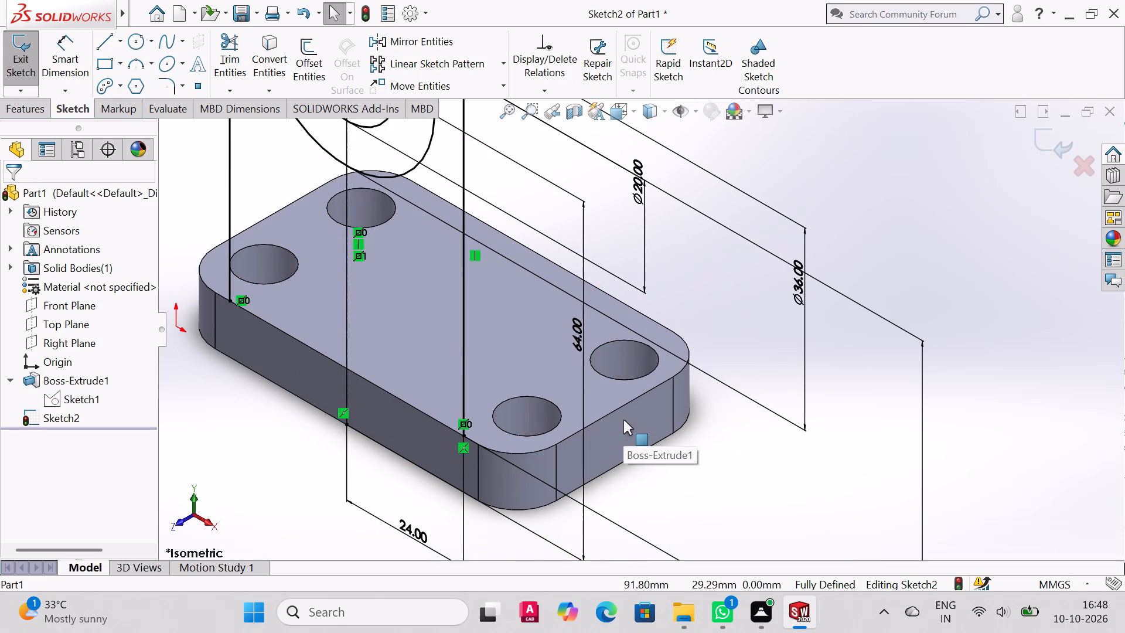
pyautogui.hotkey('ctrl', '1')
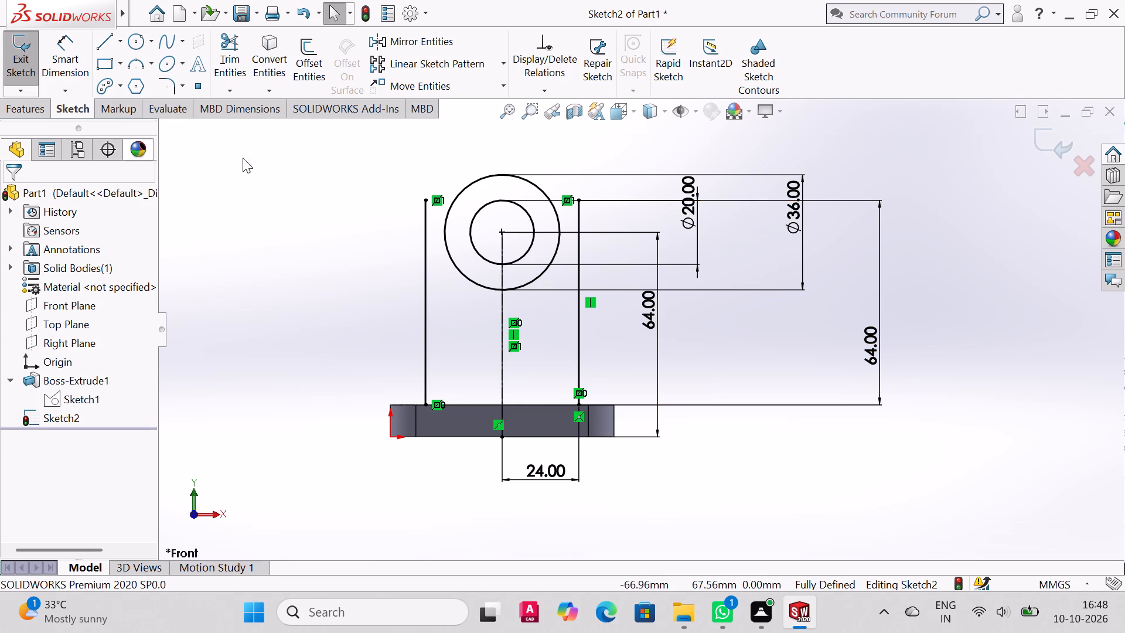
# Sketch a circle about 15 mm in diameter centred on the top endpoint of the right vertical line.
pyautogui.click(142, 40)
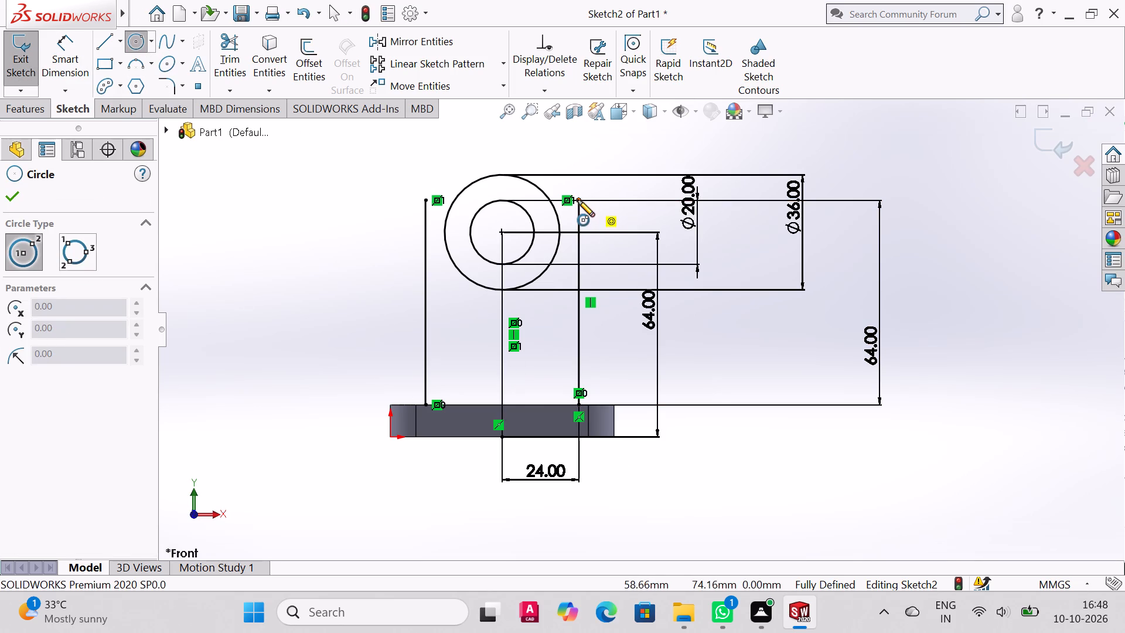
pyautogui.click(578, 200)
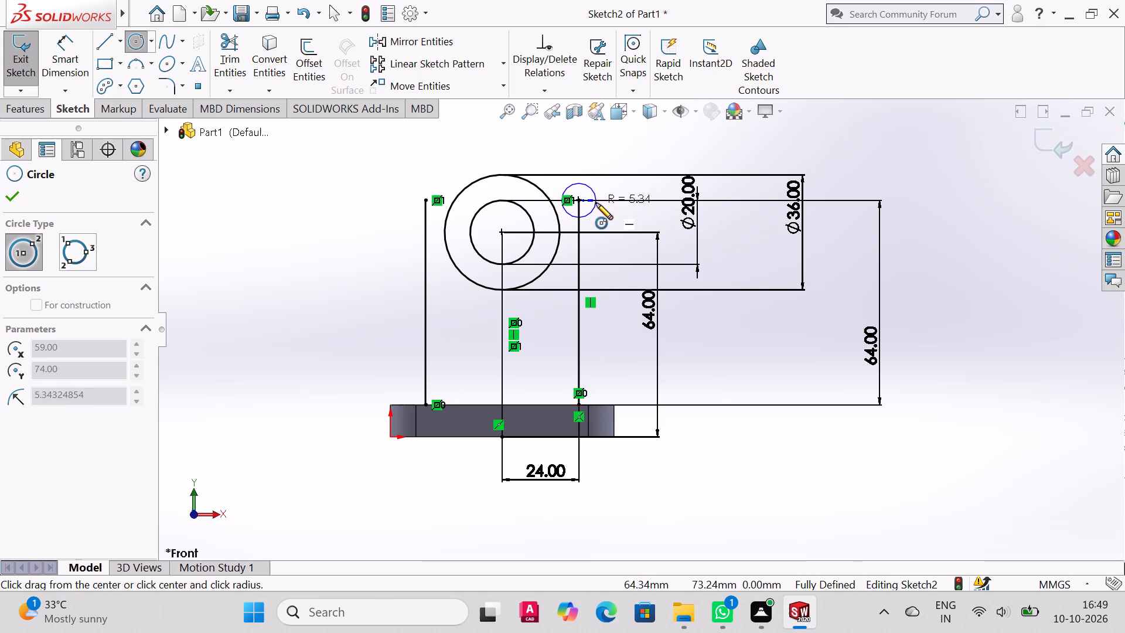
pyautogui.click(604, 203)
pyautogui.rightClick(604, 202)
pyautogui.click(629, 213)
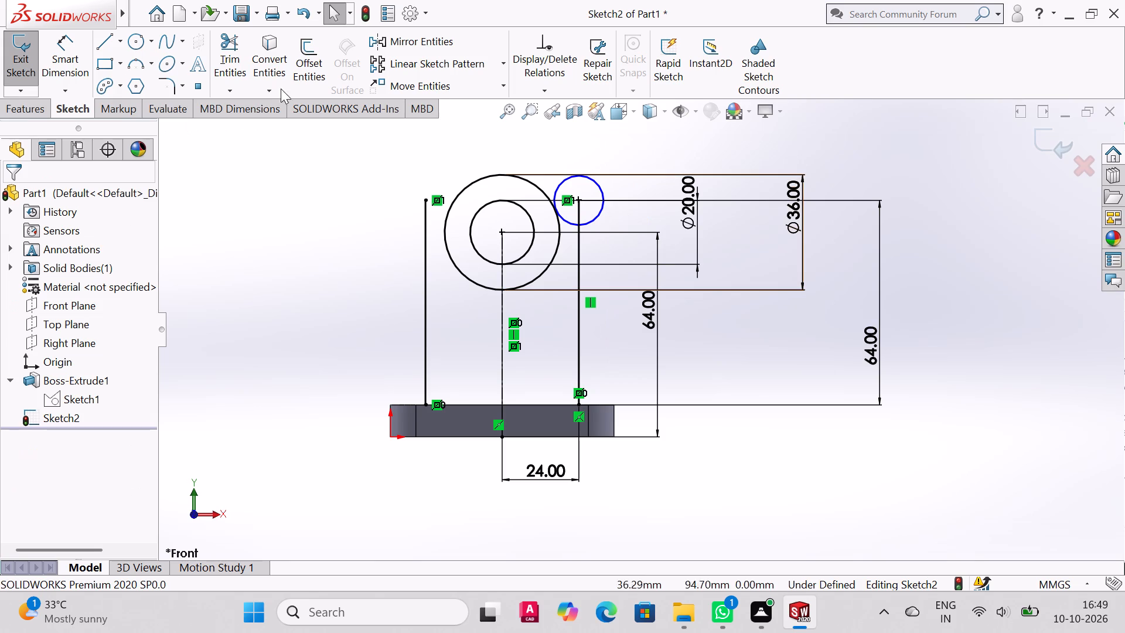
# Dimension the diameter of the circle at the right line's top endpoint as 10 mm.
pyautogui.click(61, 41)
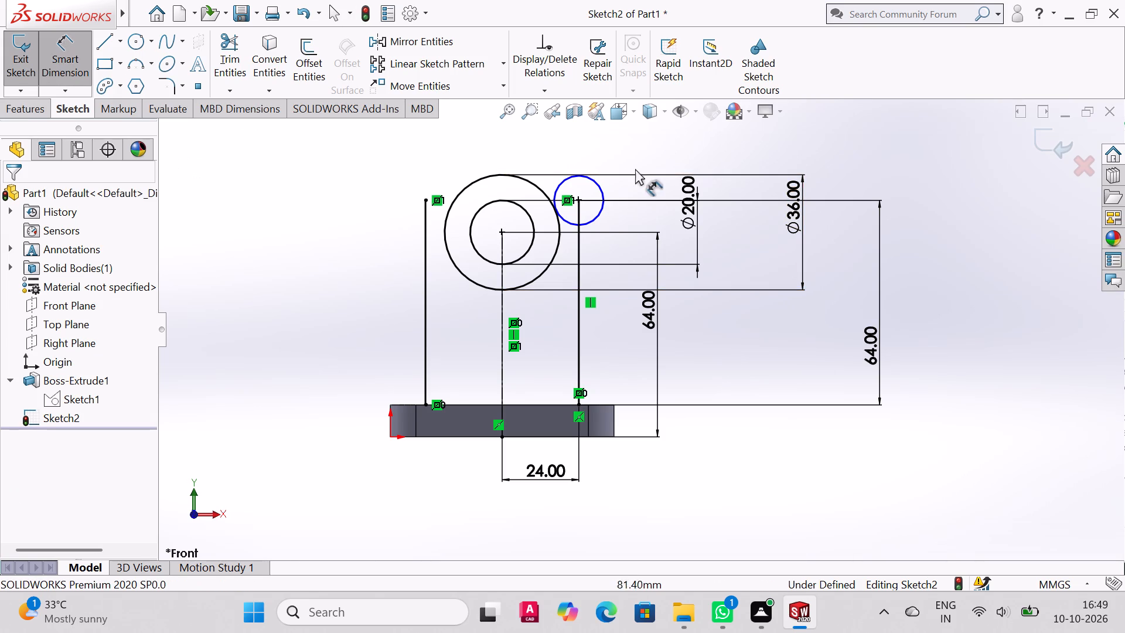
pyautogui.click(601, 191)
pyautogui.click(639, 155)
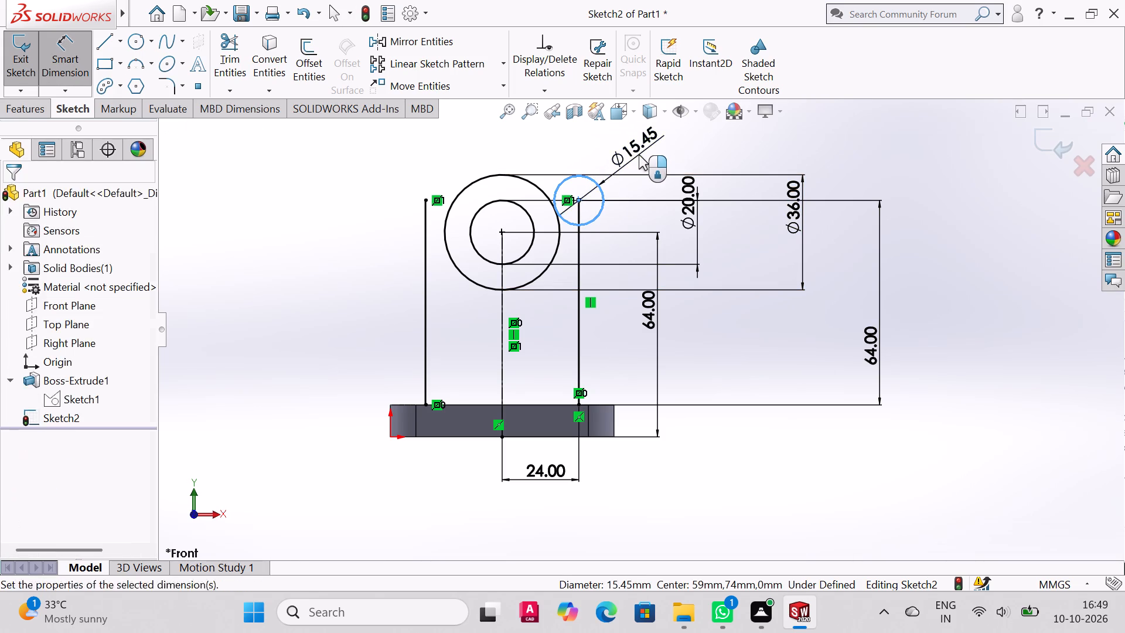
pyautogui.write('10')
pyautogui.press('Return')
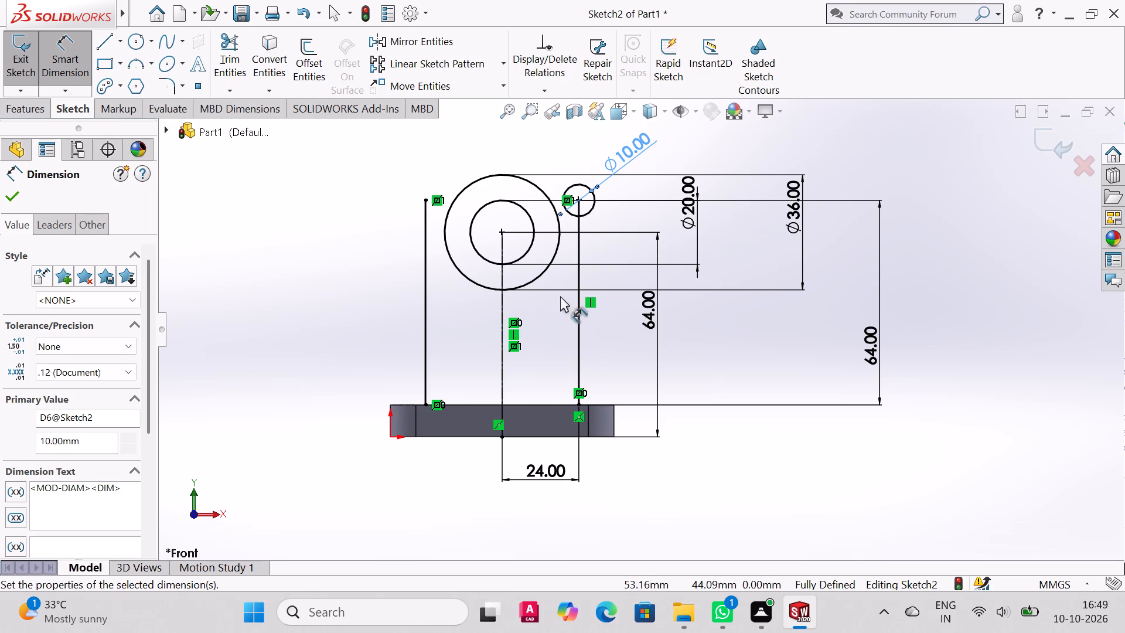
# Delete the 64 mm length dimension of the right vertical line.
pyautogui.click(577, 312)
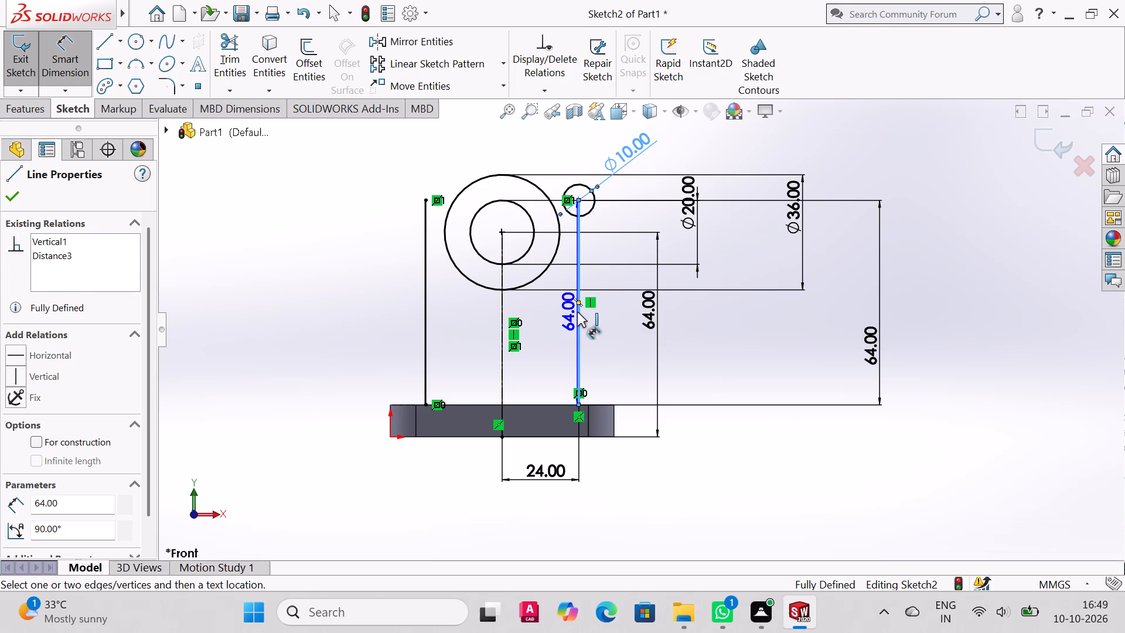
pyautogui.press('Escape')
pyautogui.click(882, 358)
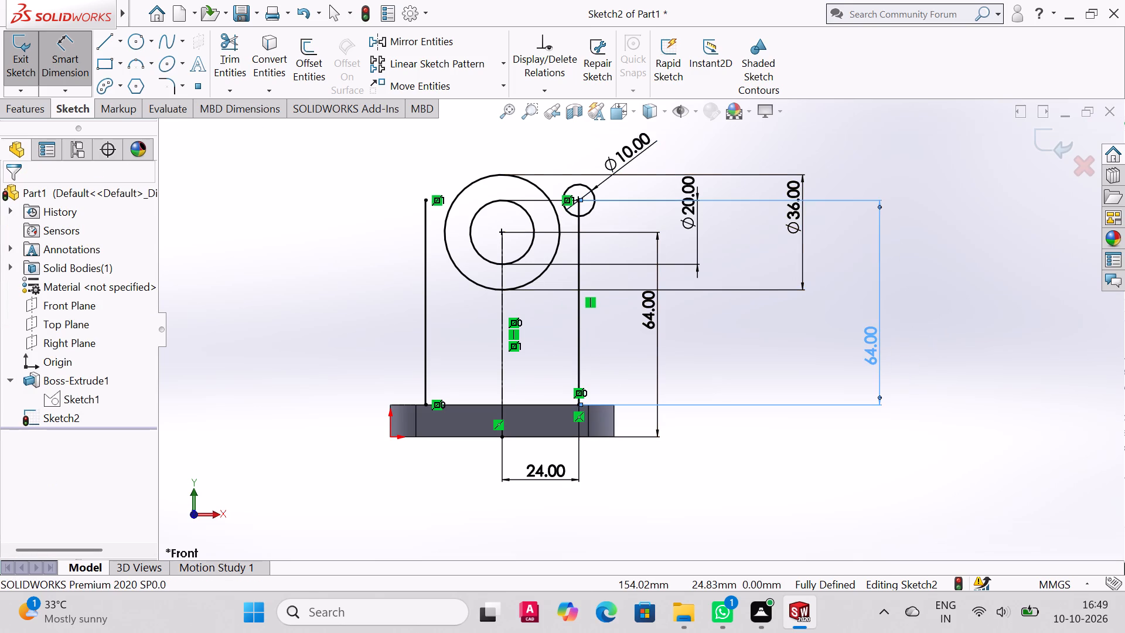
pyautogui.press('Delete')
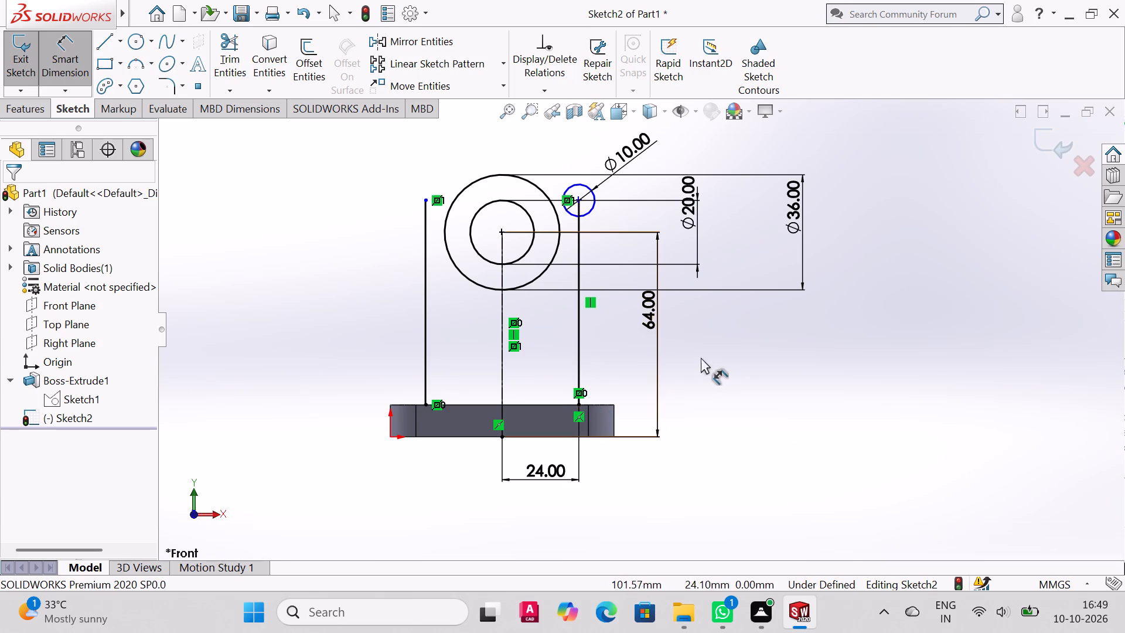
# Delete the diameter dimension of the small circle at the right line's top endpoint.
pyautogui.click(632, 148)
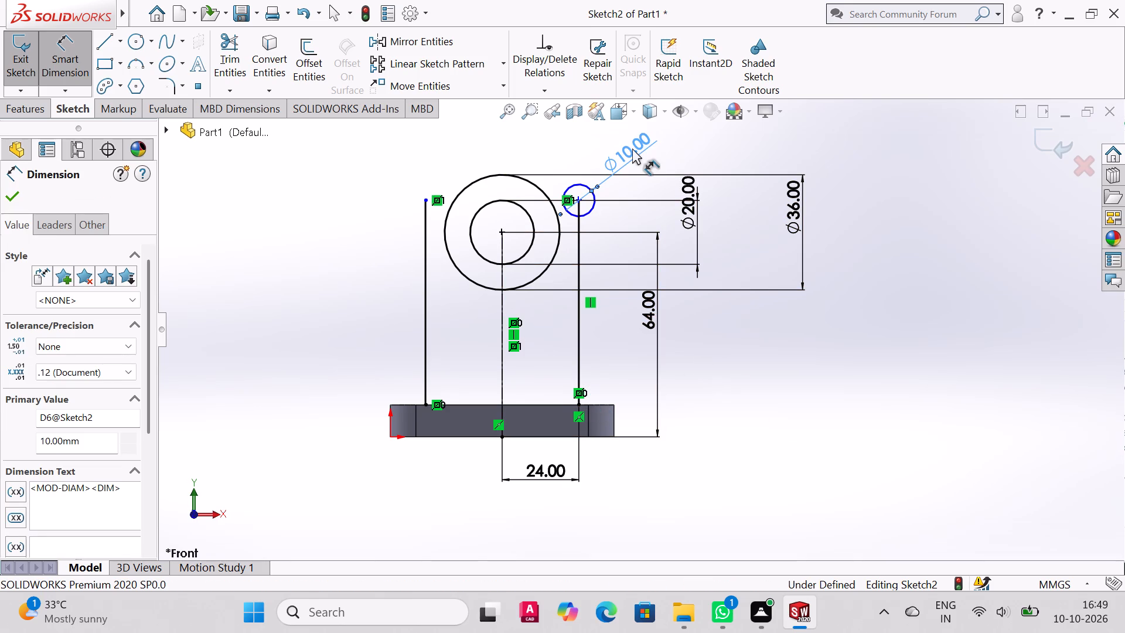
pyautogui.press('Delete')
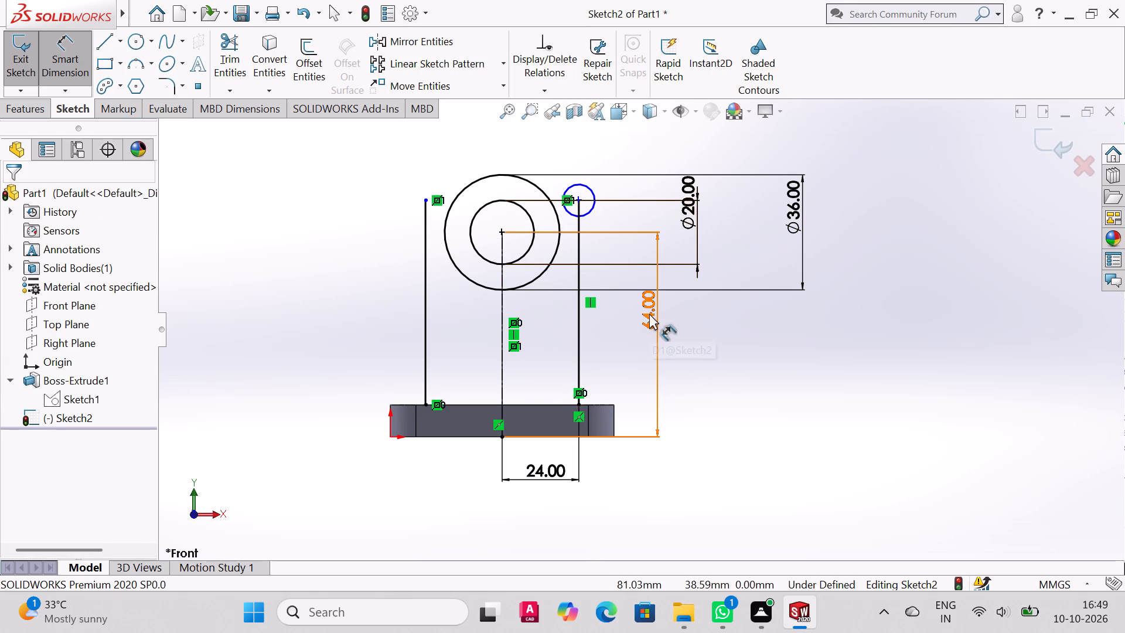
# Dimension the length of the right vertical line as 54 mm.
pyautogui.click(579, 332)
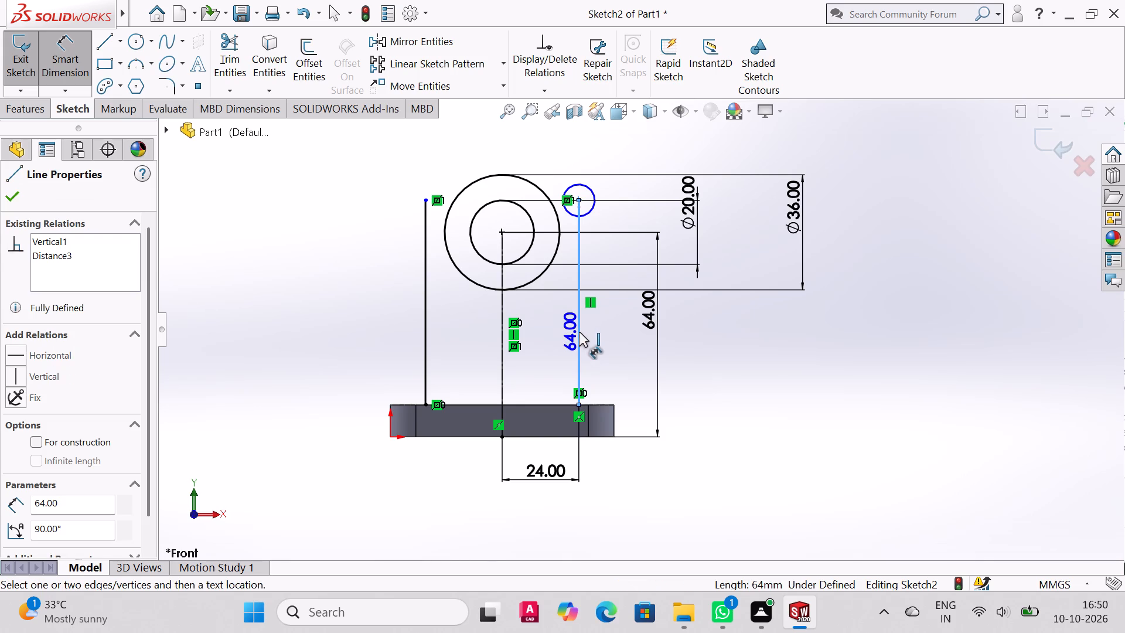
pyautogui.click(750, 332)
pyautogui.write('53')
pyautogui.press('BackSpace')
pyautogui.press('4')
pyautogui.press('Return')
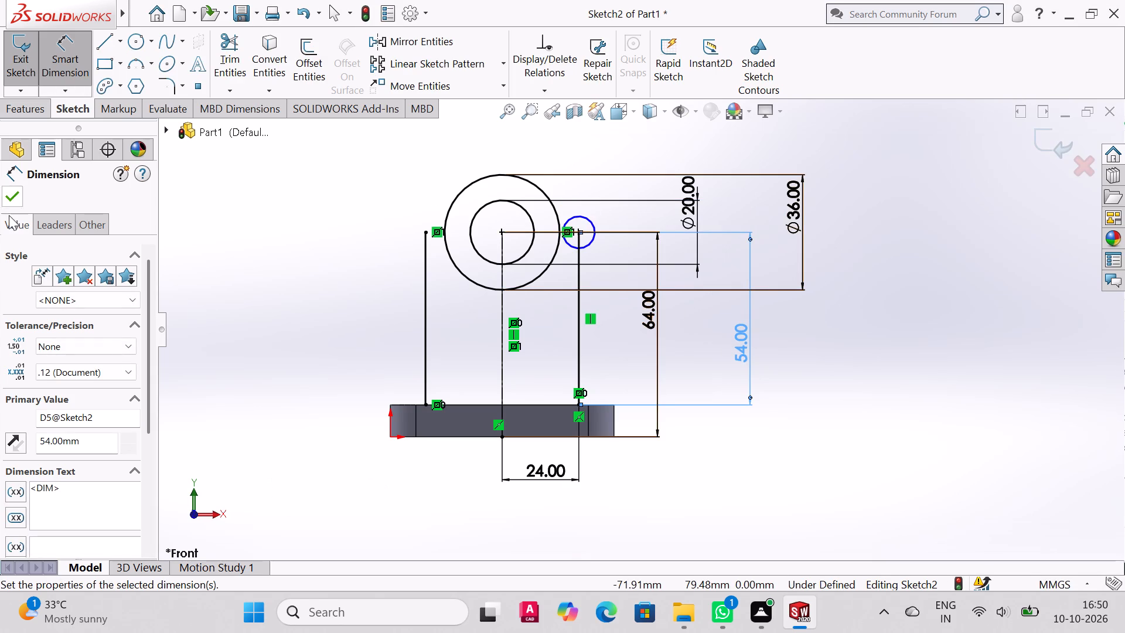
pyautogui.click(11, 202)
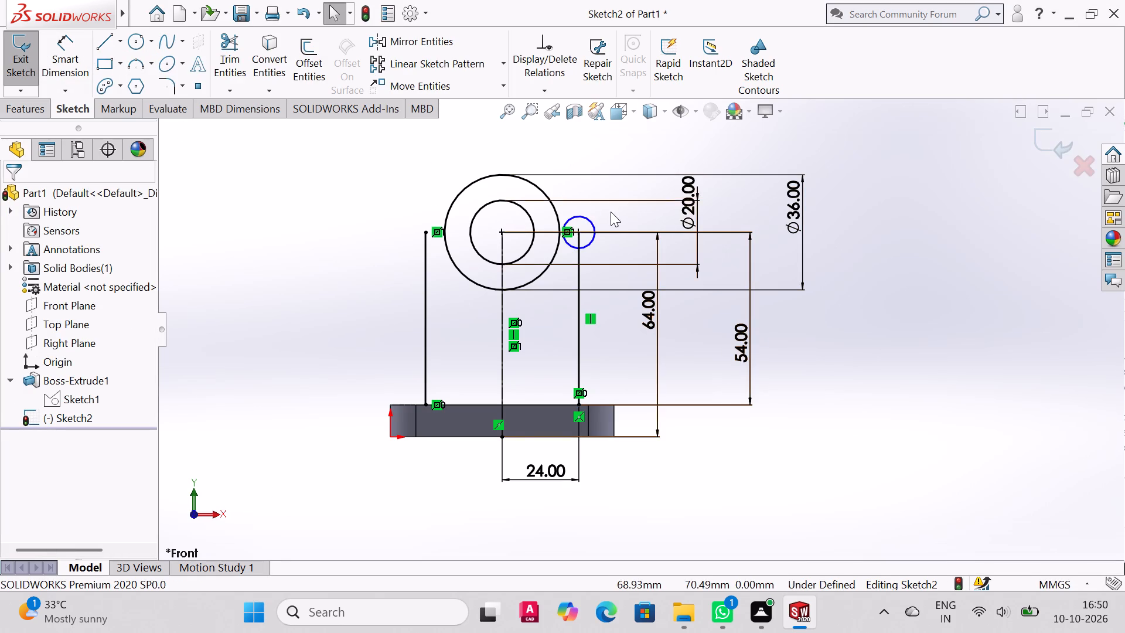
# Sketch a circle about 5 mm in diameter inside the small circle, centred on the right line's top endpoint.
pyautogui.scroll(2, 611, 212)
pyautogui.scroll(-6, 619, 212)
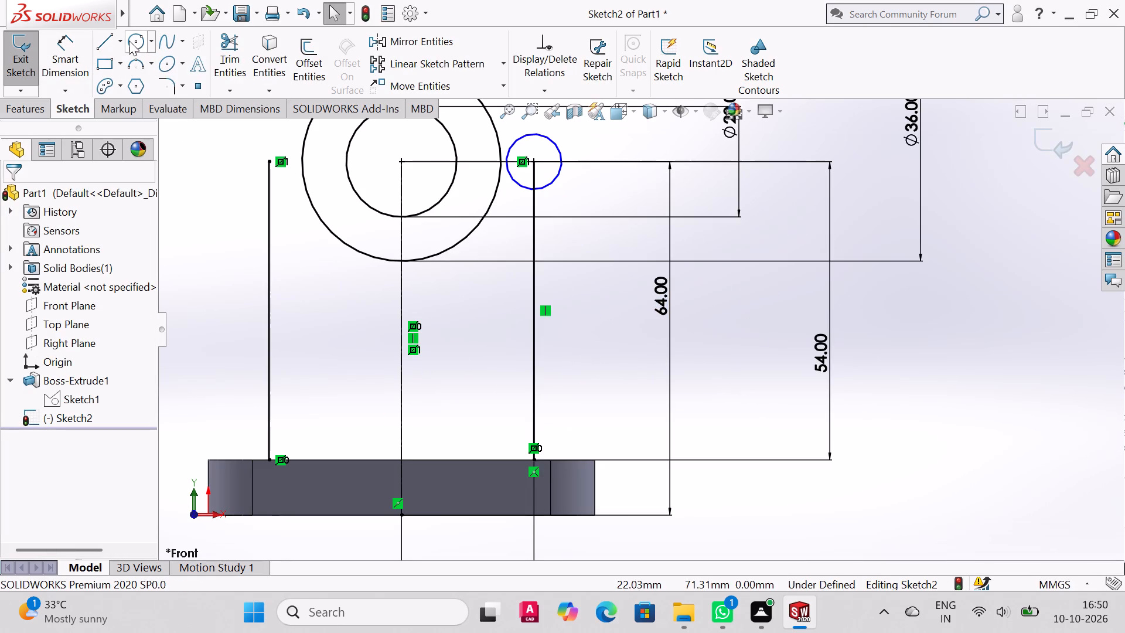
pyautogui.click(129, 40)
pyautogui.click(534, 160)
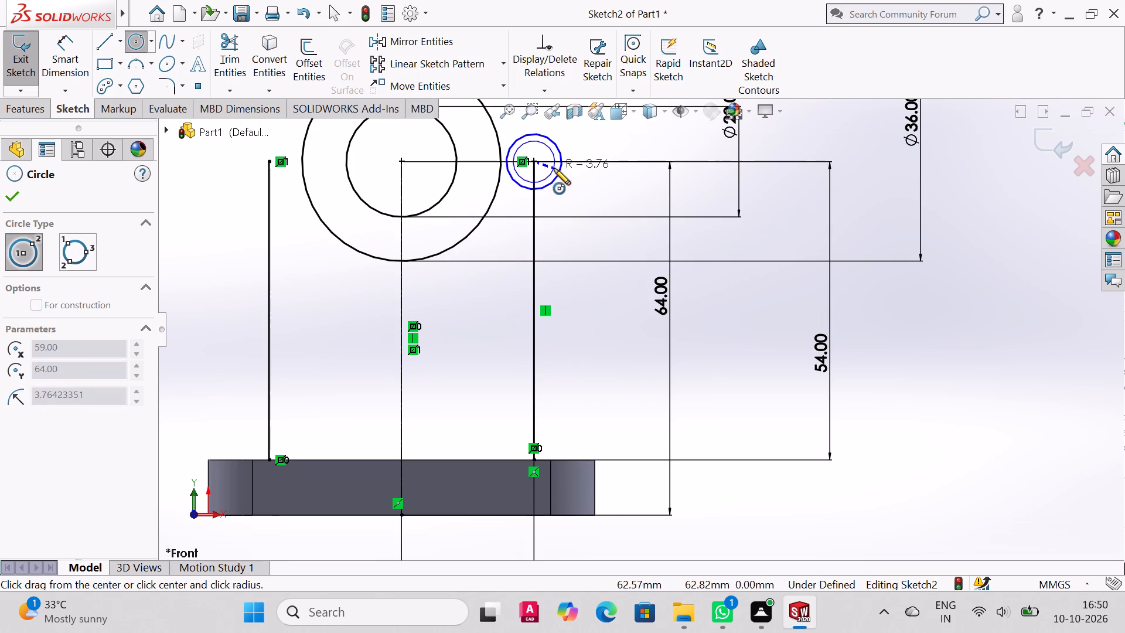
pyautogui.click(547, 168)
pyautogui.rightClick(547, 168)
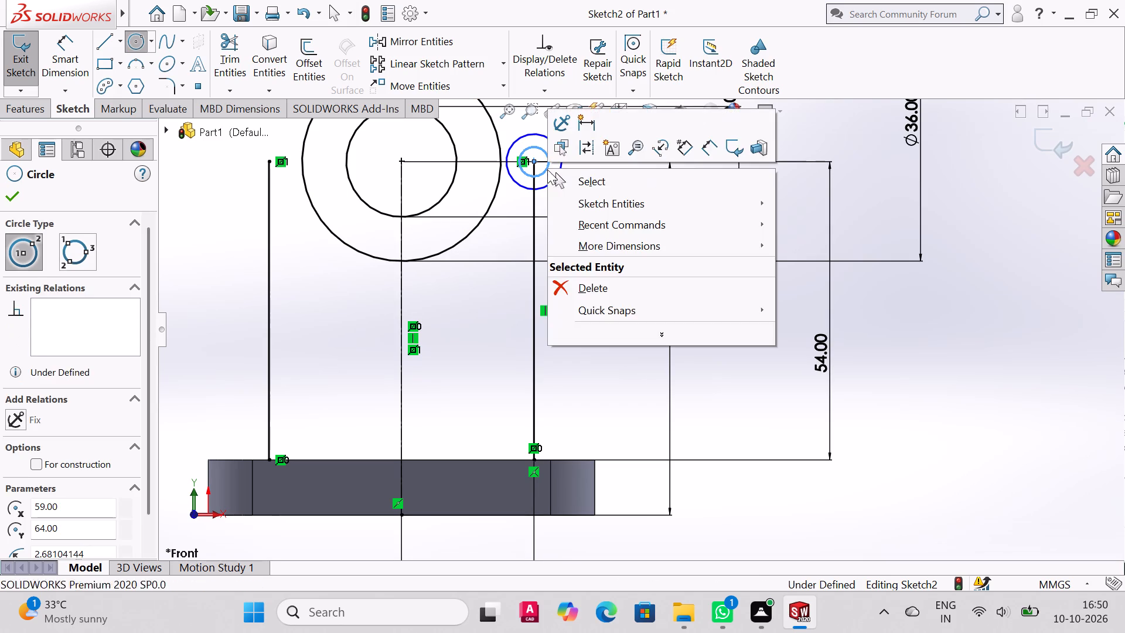
pyautogui.click(573, 178)
# Dimension the diameter of the inner small circle on the right line's top endpoint as 8 mm.
pyautogui.click(76, 45)
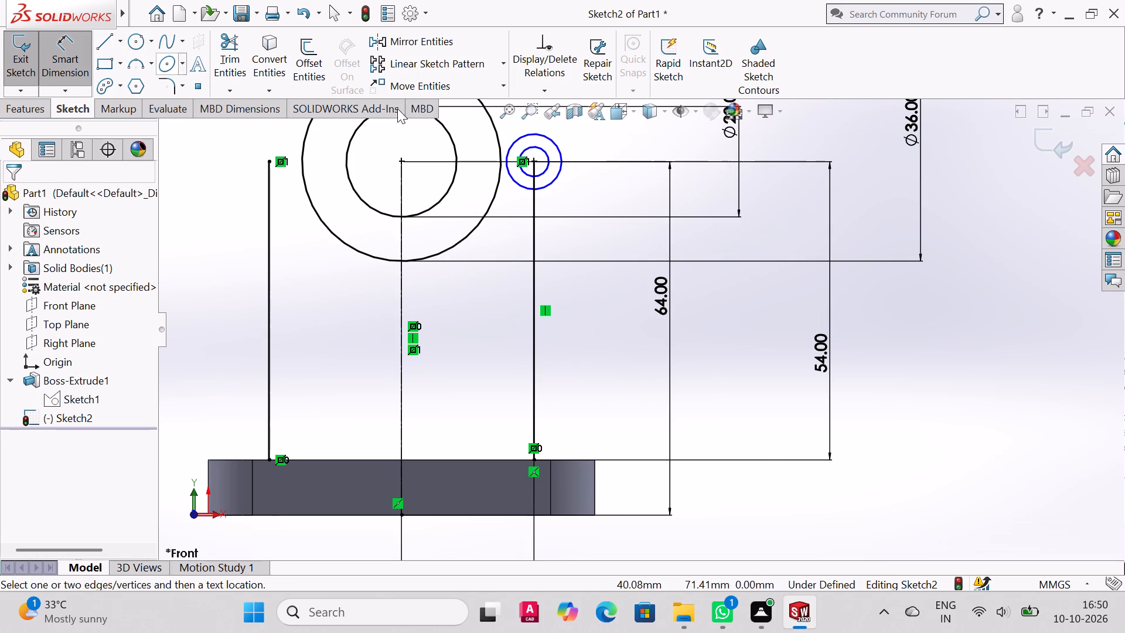
pyautogui.click(547, 155)
pyautogui.click(649, 146)
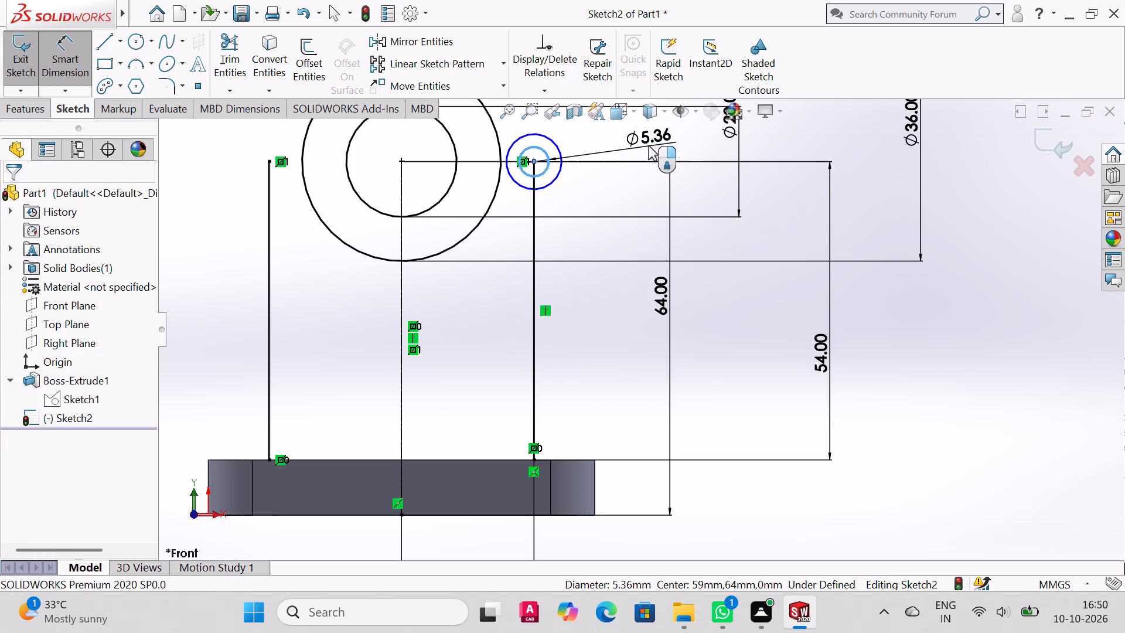
pyautogui.press('8')
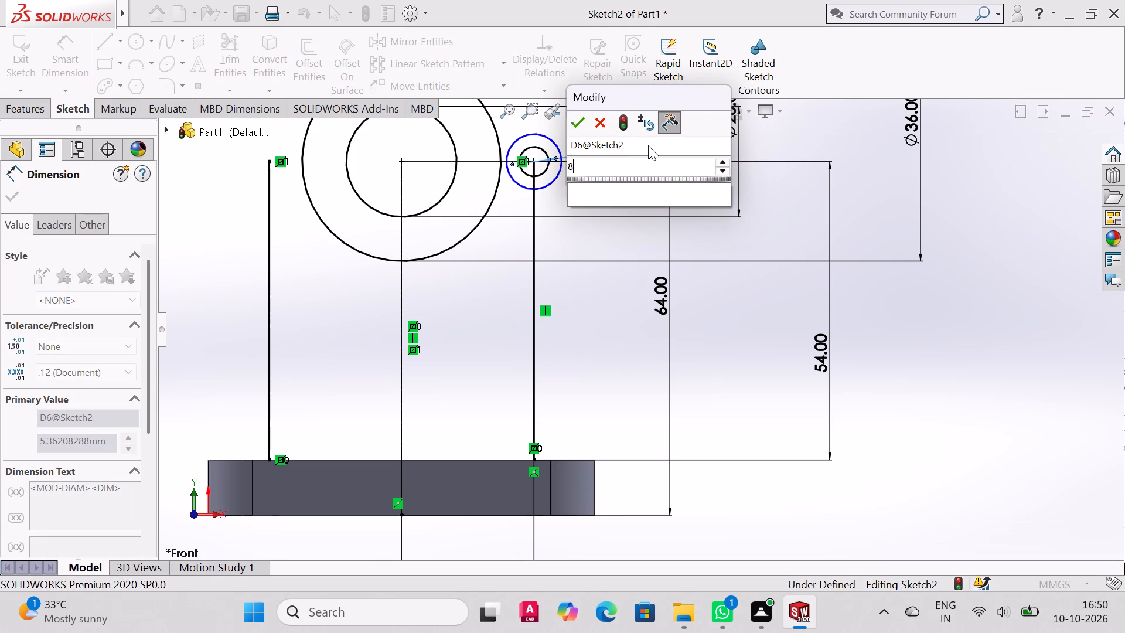
pyautogui.press('Return')
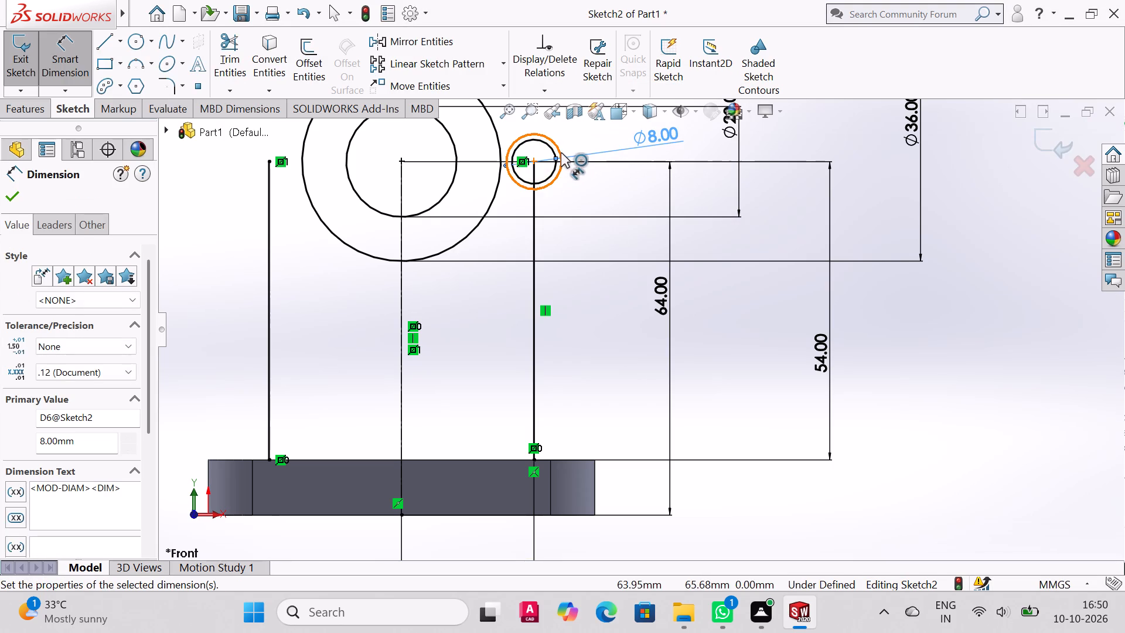
# Dimension the diameter of the outer small circle at the right line's top endpoint as 10 mm.
pyautogui.click(561, 152)
pyautogui.click(597, 145)
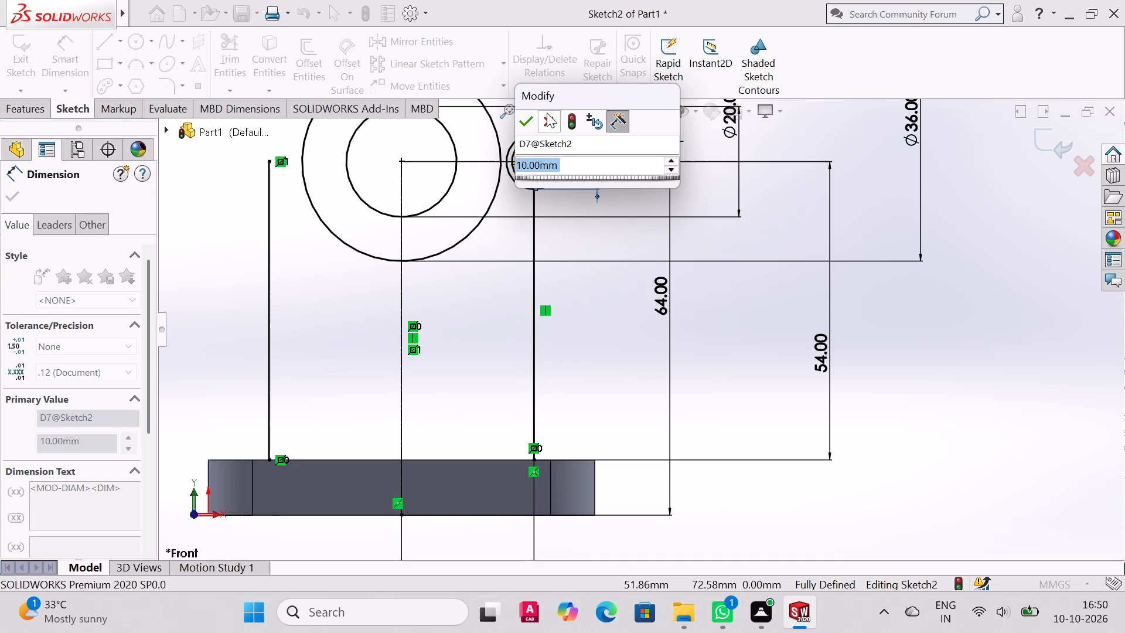
pyautogui.click(527, 125)
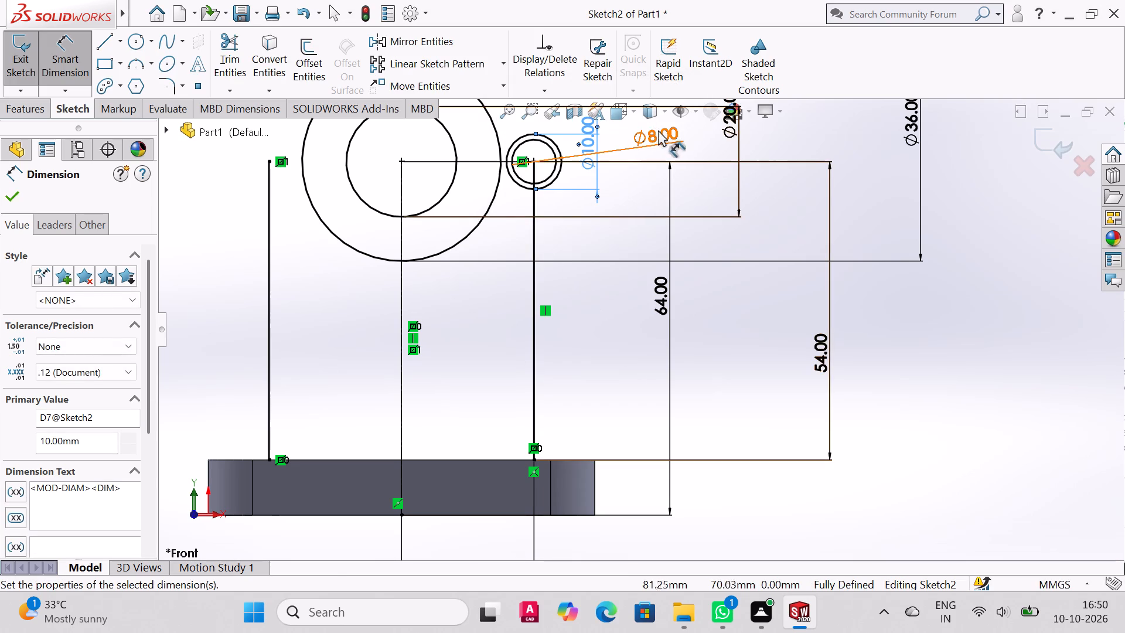
# Set the diameter of the inner small circle at the right line's top endpoint to 6 mm.
pyautogui.doubleClick(658, 131)
pyautogui.press('6')
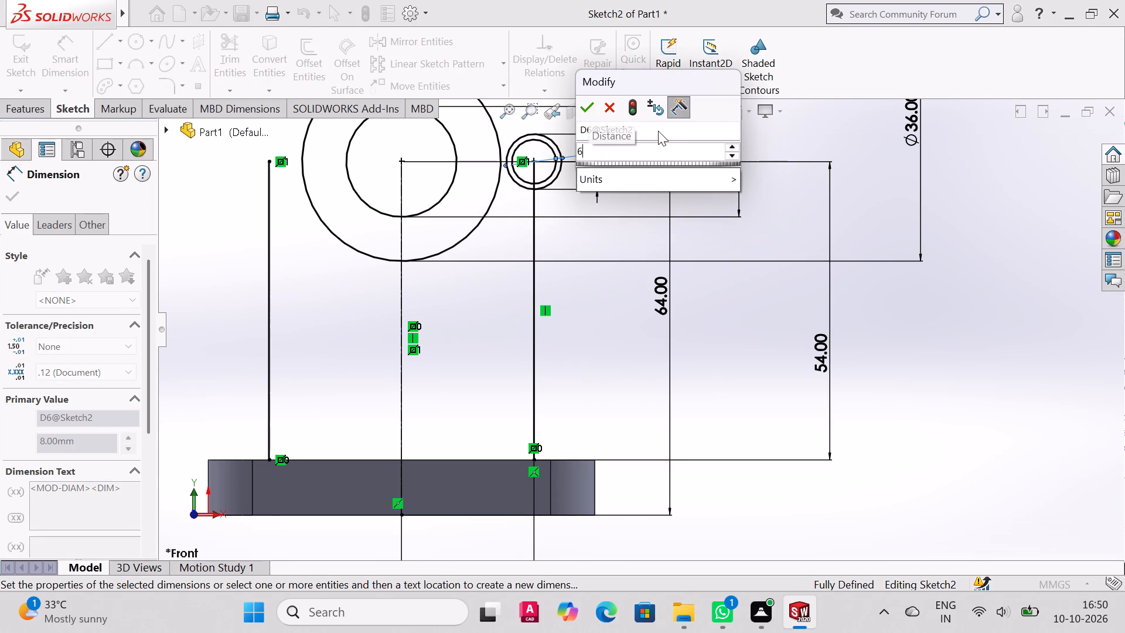
pyautogui.press('Return')
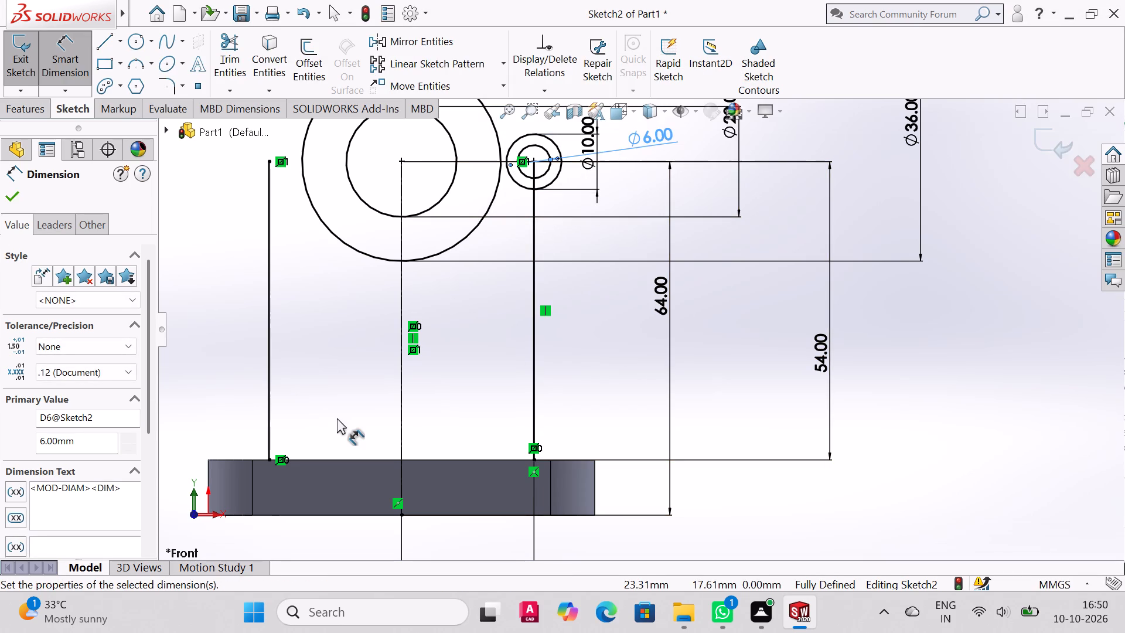
pyautogui.click(15, 191)
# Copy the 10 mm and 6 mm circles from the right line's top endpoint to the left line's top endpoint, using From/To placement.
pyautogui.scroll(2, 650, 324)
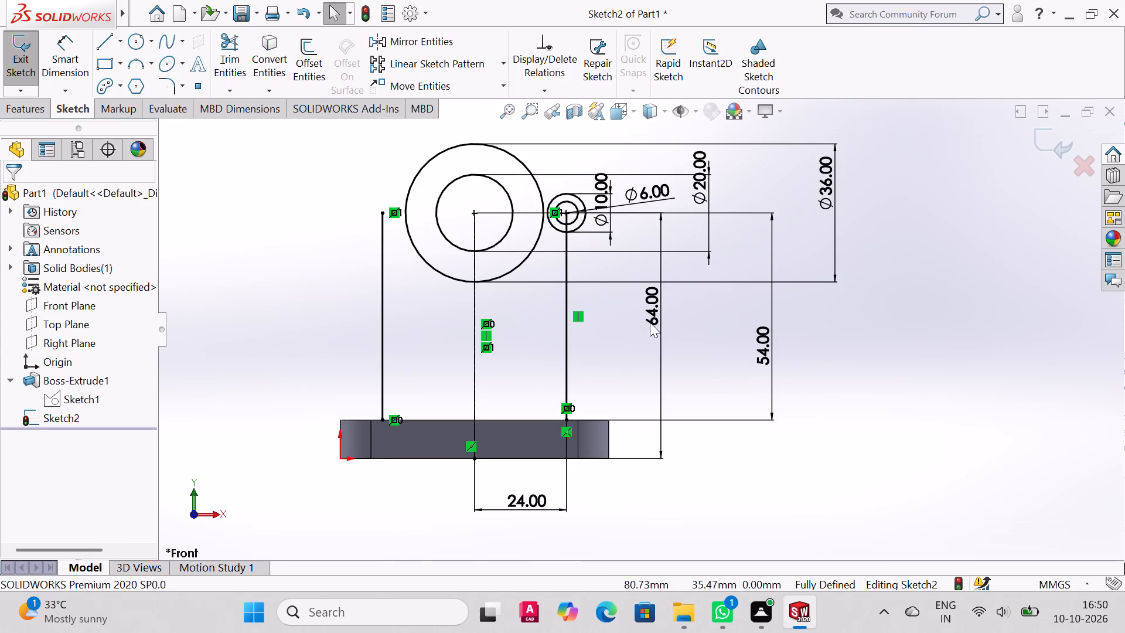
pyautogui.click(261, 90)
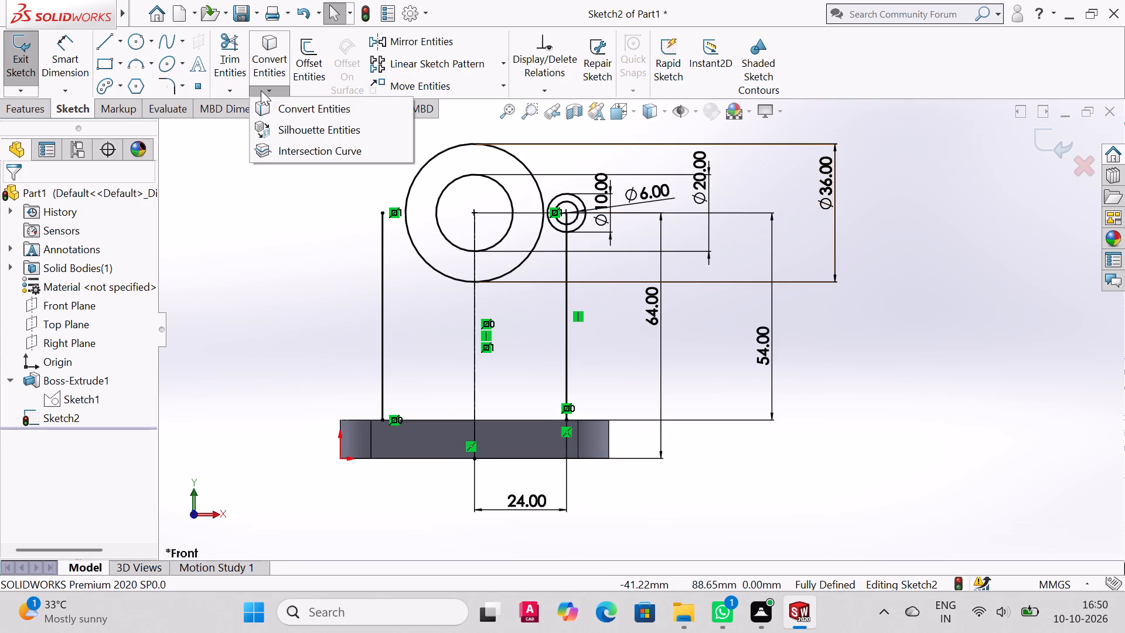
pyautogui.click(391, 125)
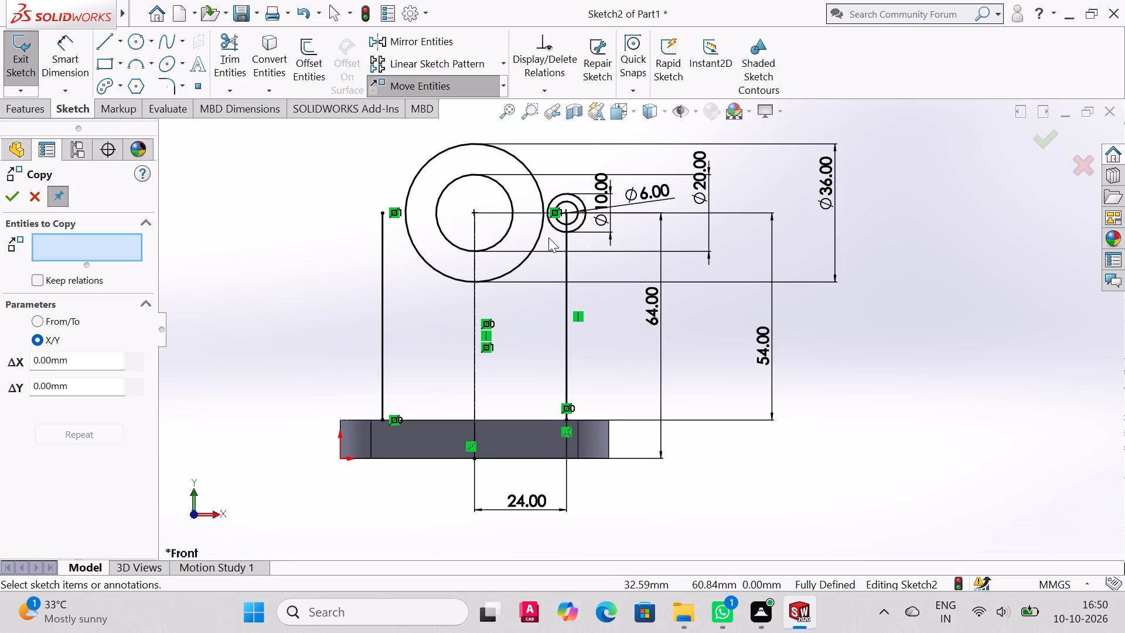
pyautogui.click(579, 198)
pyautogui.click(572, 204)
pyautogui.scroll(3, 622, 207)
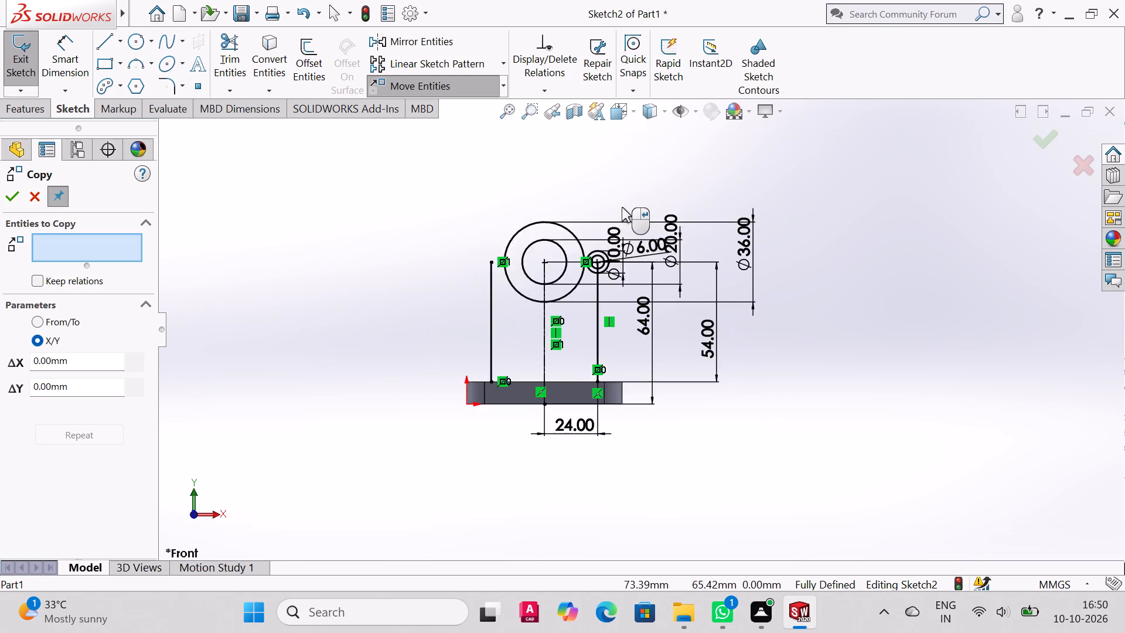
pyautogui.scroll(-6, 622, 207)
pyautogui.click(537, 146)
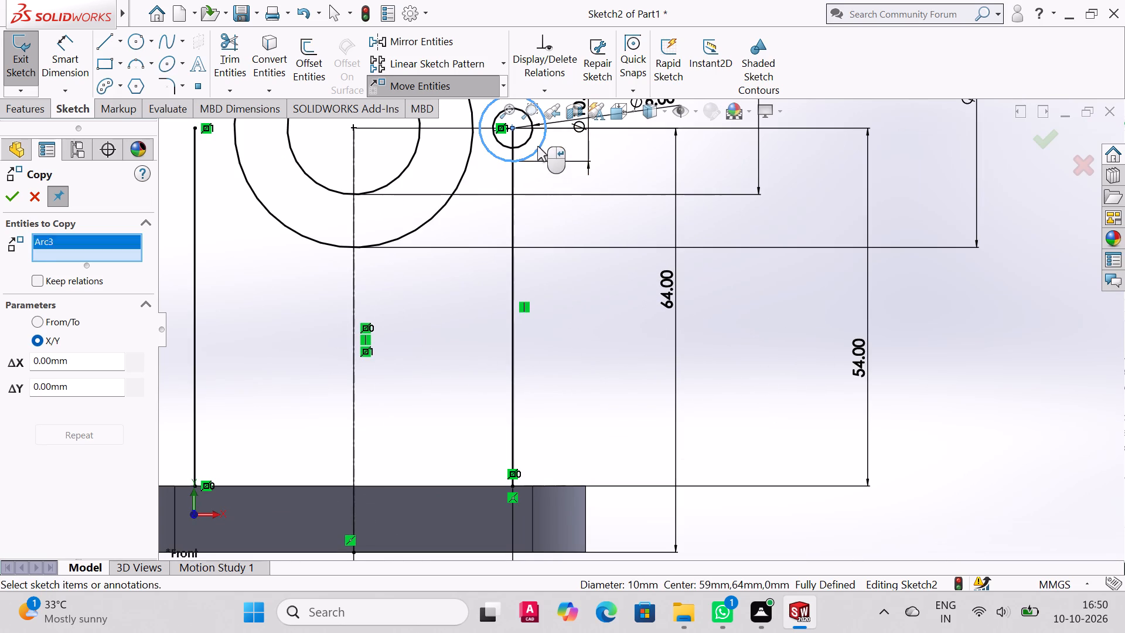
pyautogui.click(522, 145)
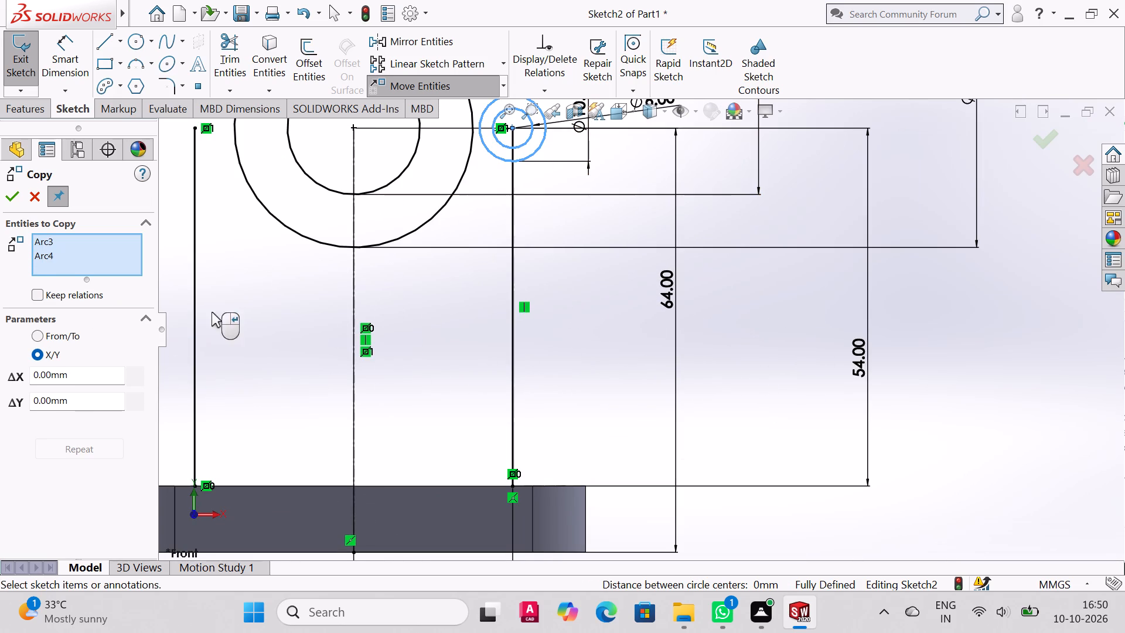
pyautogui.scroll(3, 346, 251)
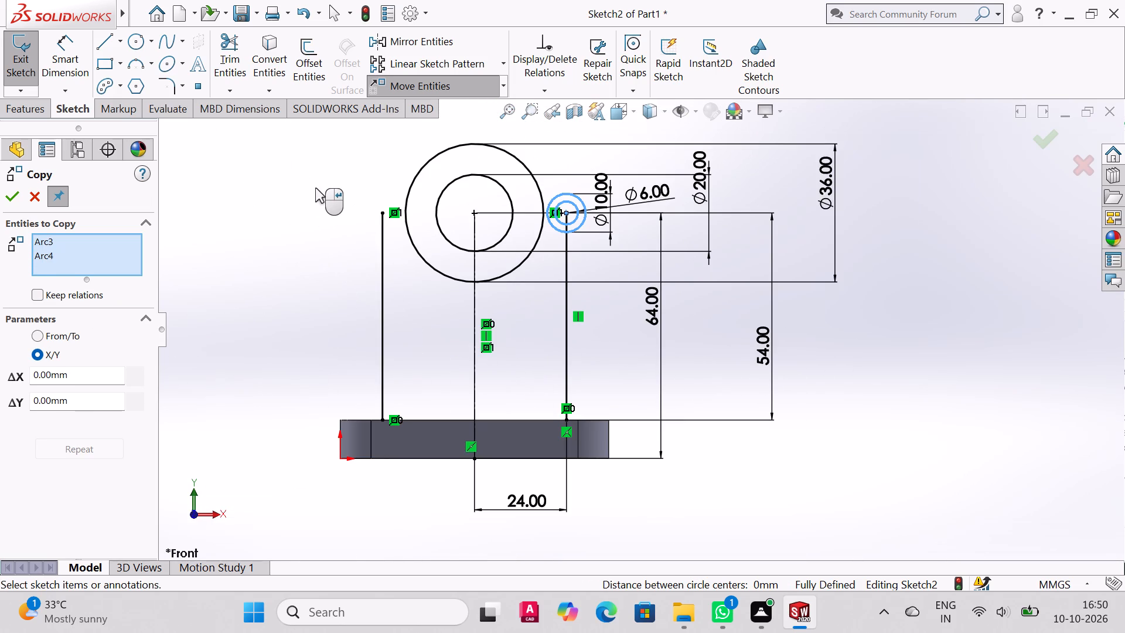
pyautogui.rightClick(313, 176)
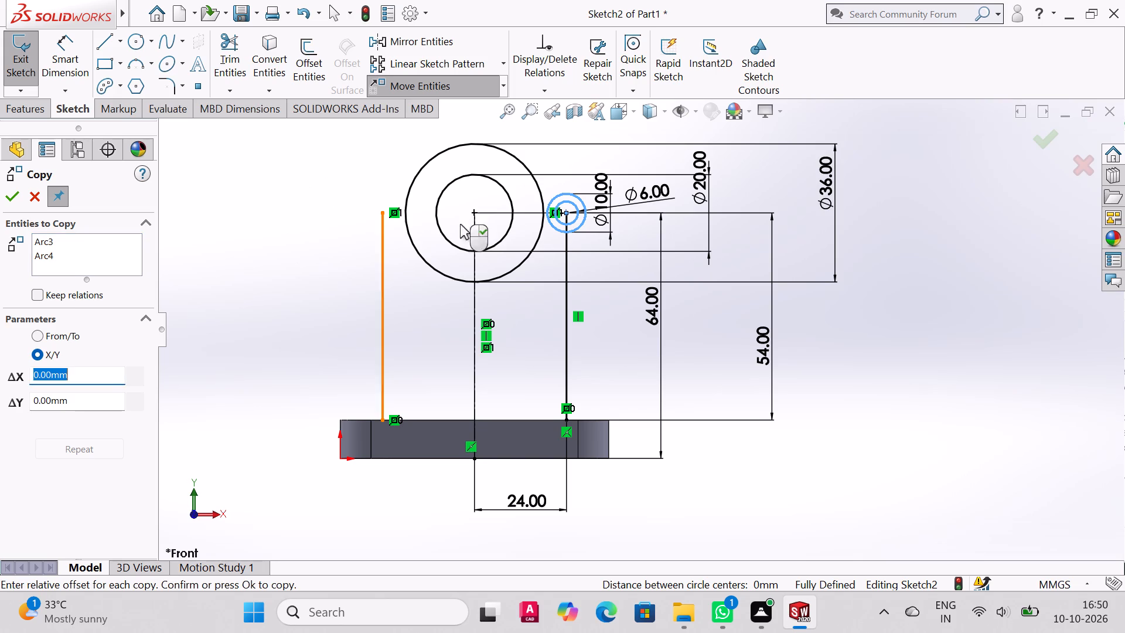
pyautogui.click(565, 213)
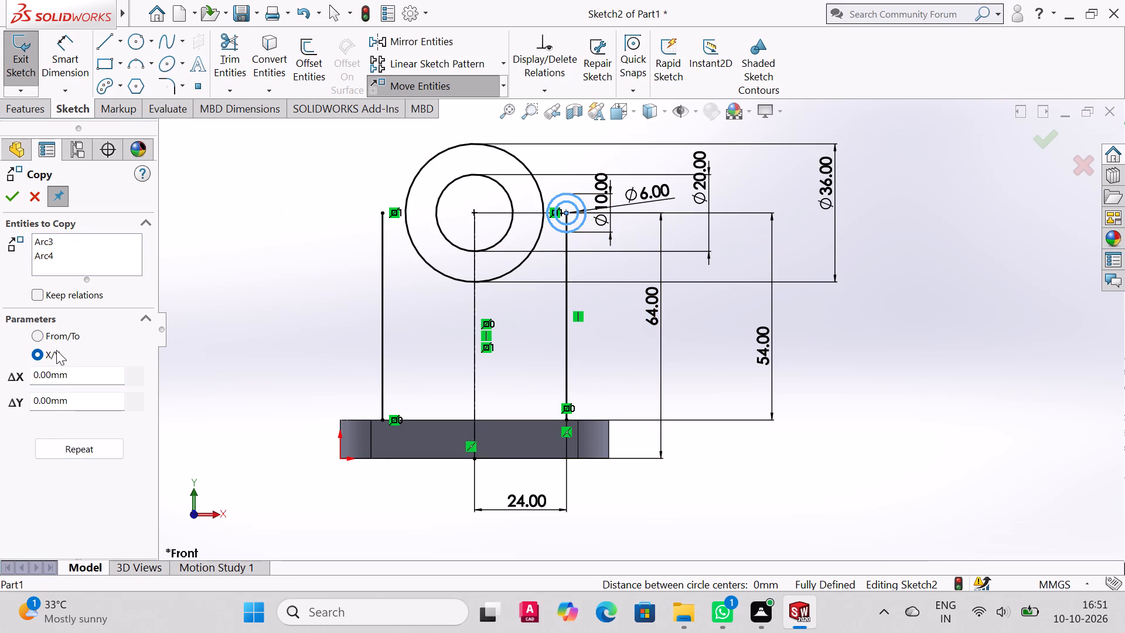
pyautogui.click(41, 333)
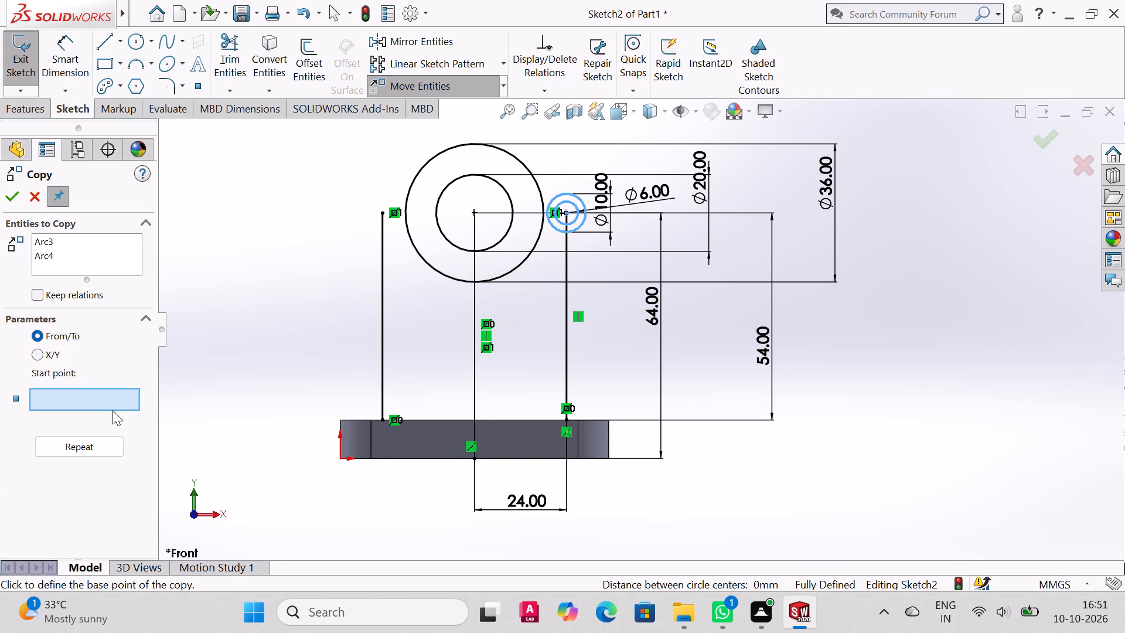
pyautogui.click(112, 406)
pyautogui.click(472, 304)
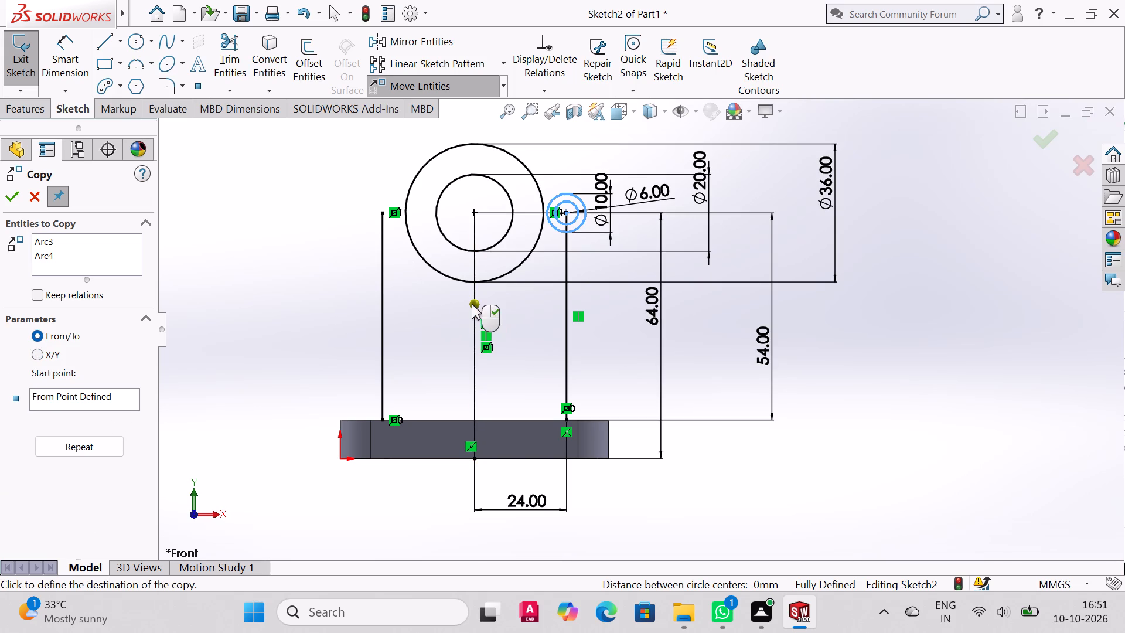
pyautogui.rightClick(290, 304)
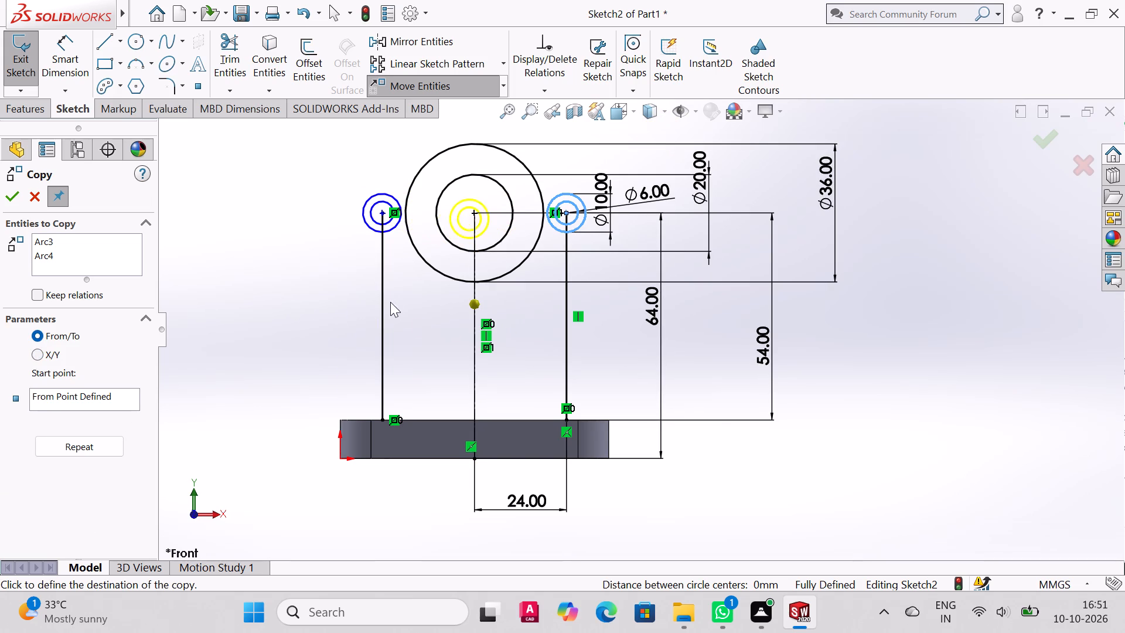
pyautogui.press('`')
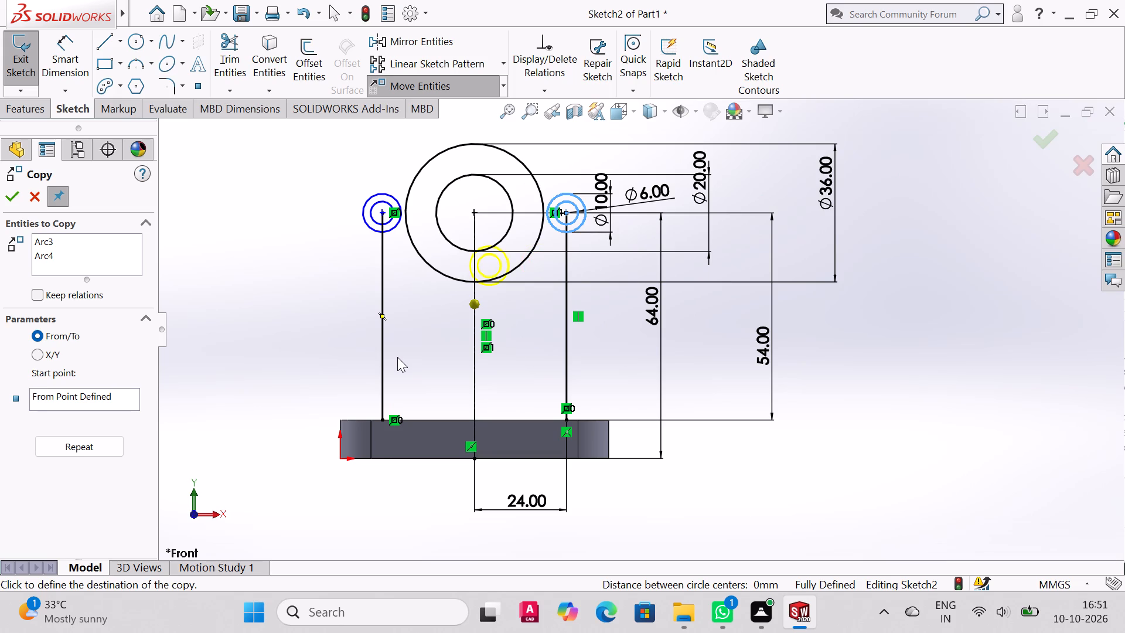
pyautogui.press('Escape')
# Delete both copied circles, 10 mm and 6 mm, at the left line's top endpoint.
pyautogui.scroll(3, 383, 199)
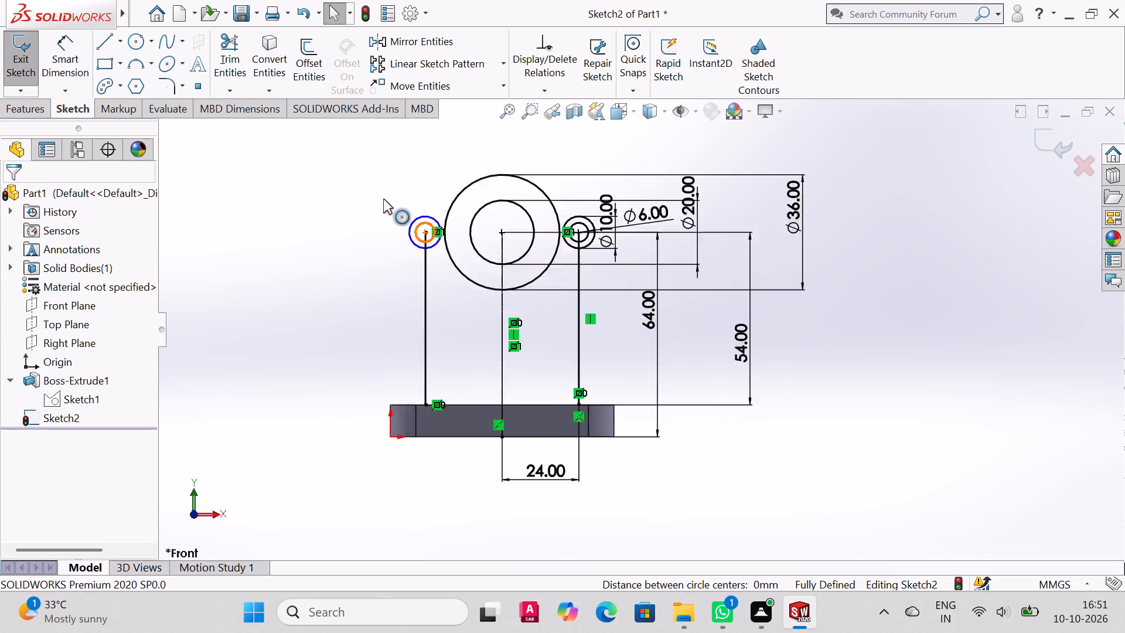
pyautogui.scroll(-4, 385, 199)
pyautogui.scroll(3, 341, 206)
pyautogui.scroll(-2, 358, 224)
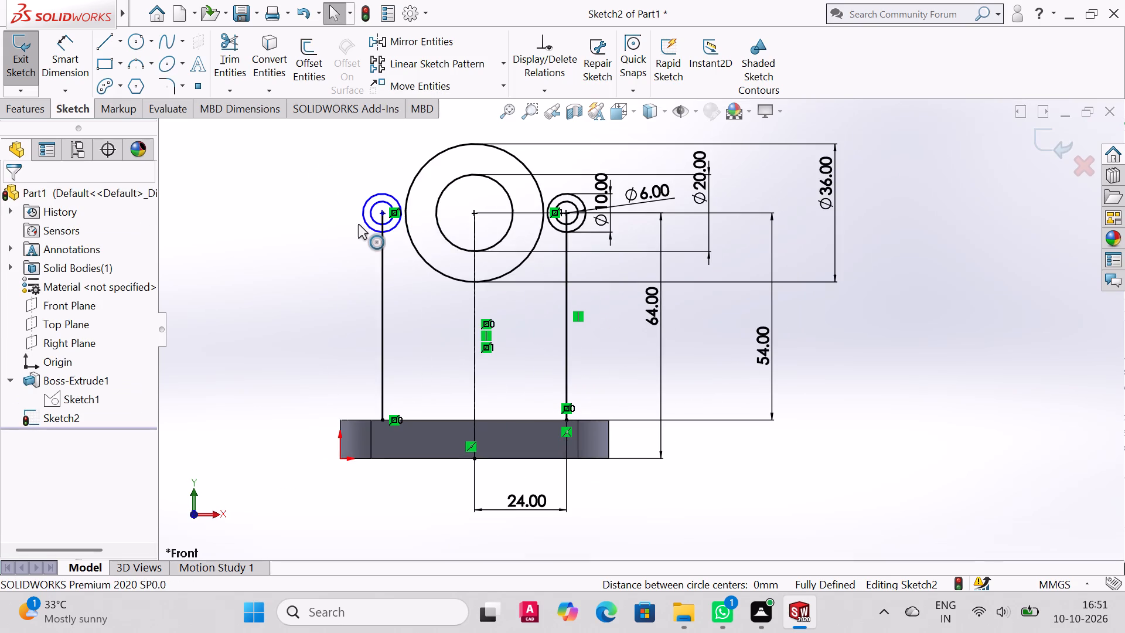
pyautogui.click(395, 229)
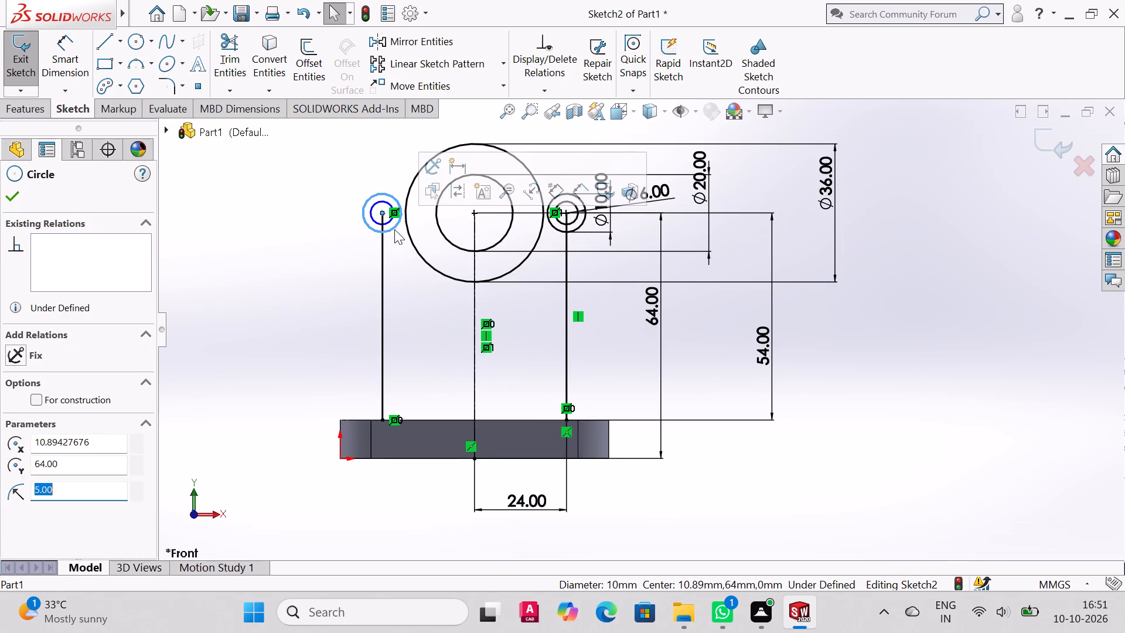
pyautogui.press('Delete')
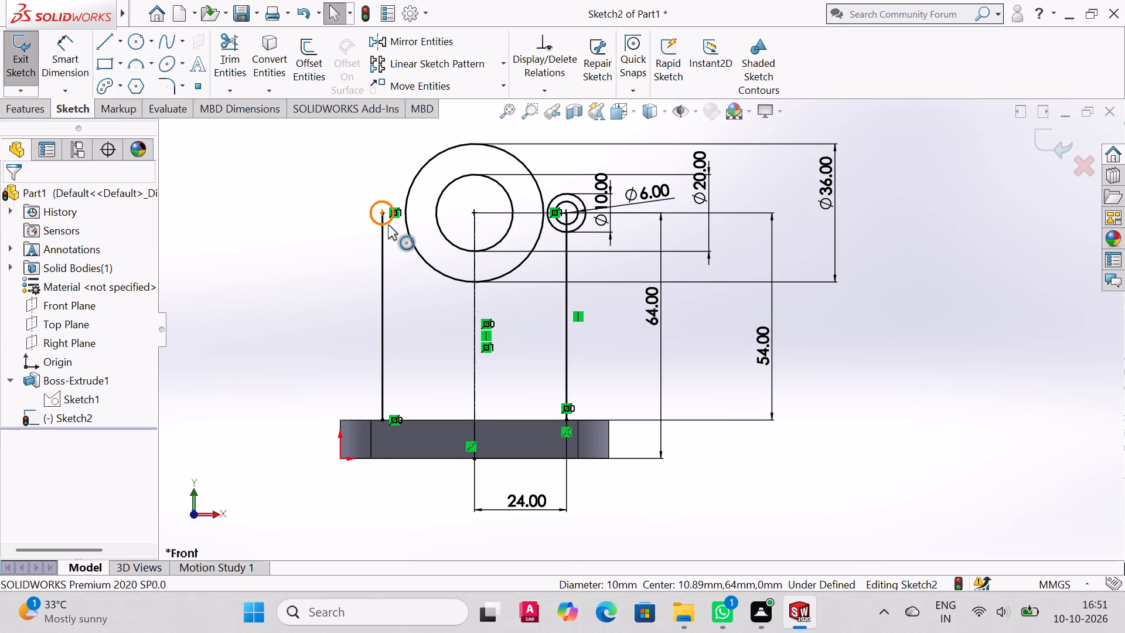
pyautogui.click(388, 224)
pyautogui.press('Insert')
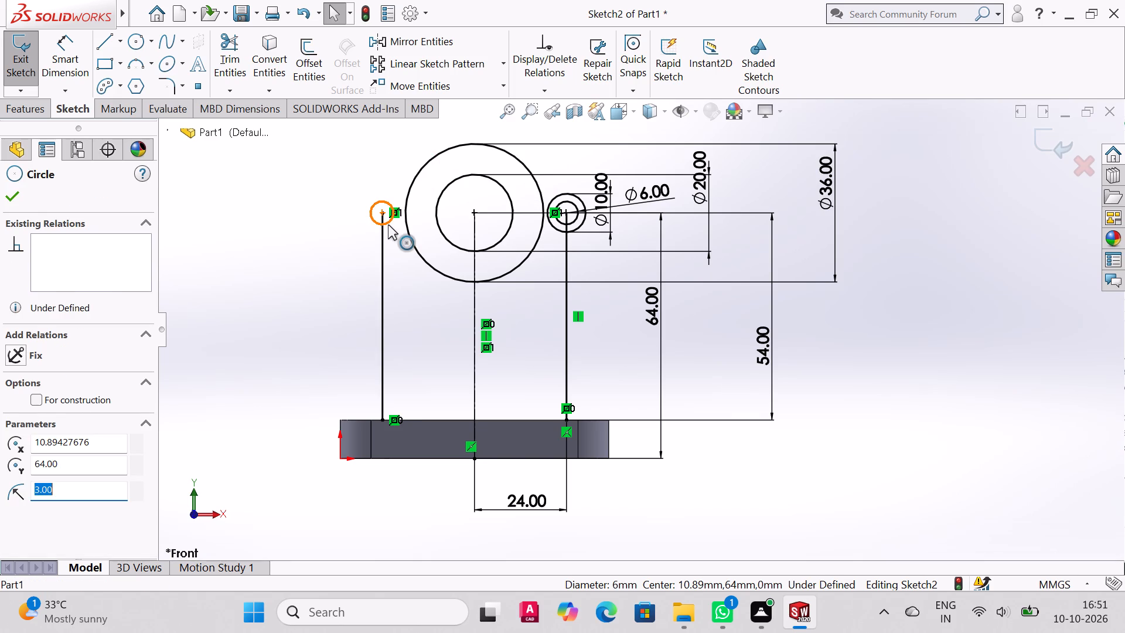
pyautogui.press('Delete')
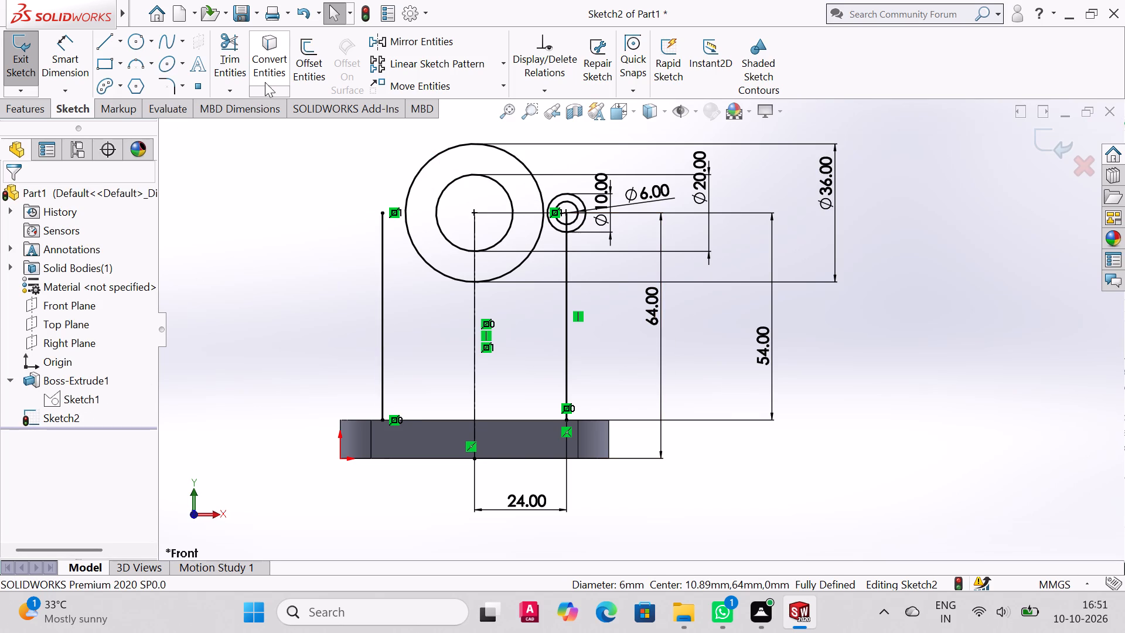
# Sketch a circle about 8 mm in diameter centred on the left vertical line's top endpoint.
pyautogui.click(132, 49)
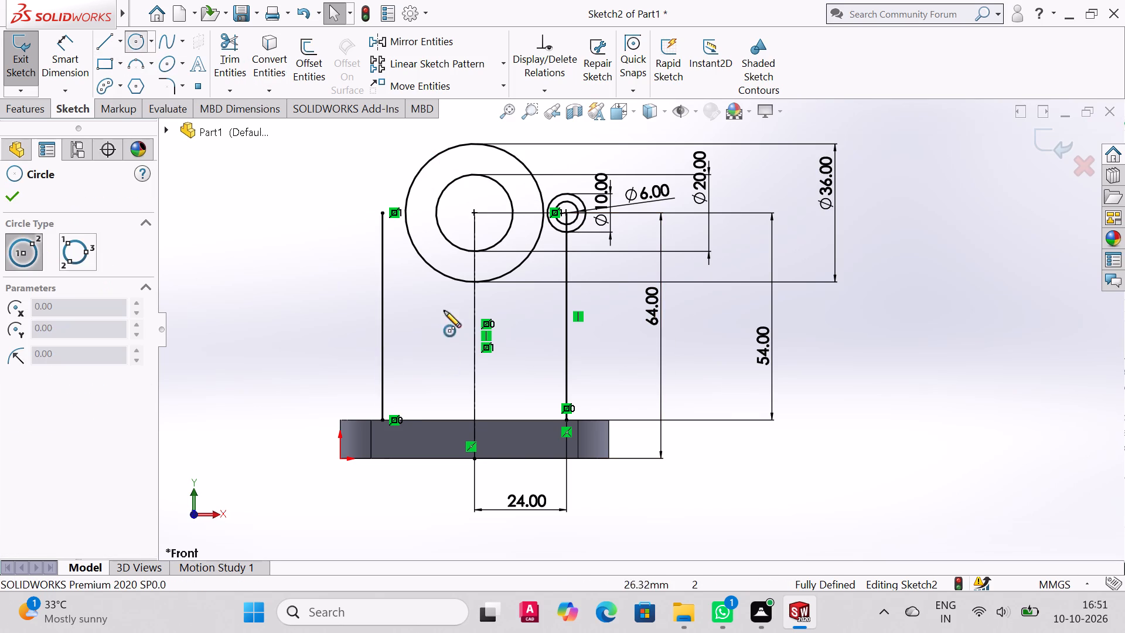
pyautogui.click(384, 214)
pyautogui.click(396, 221)
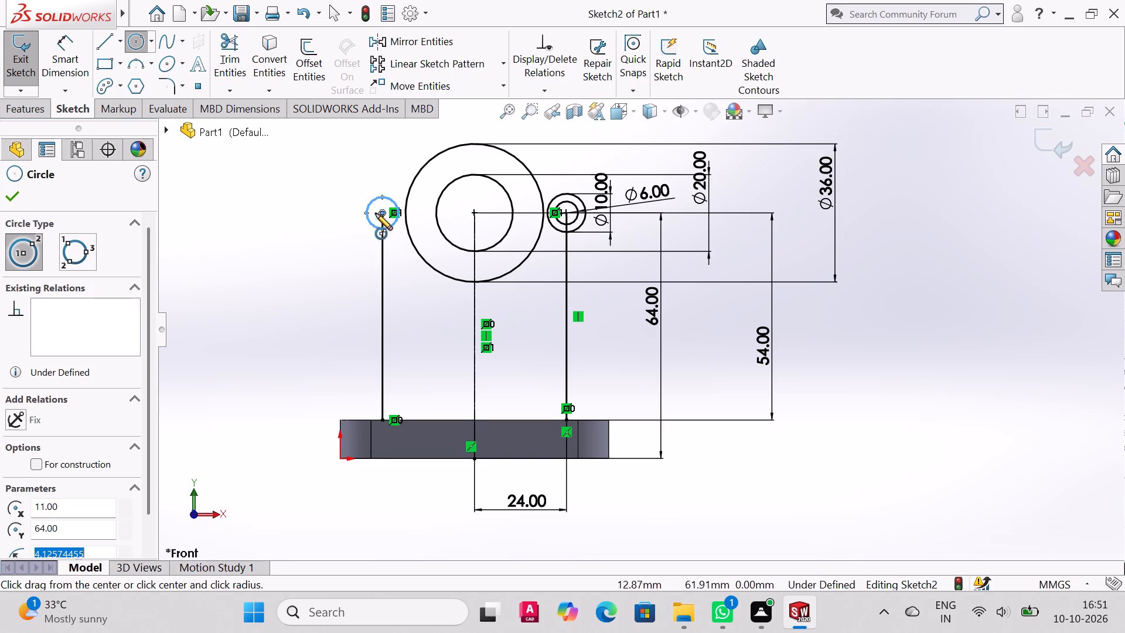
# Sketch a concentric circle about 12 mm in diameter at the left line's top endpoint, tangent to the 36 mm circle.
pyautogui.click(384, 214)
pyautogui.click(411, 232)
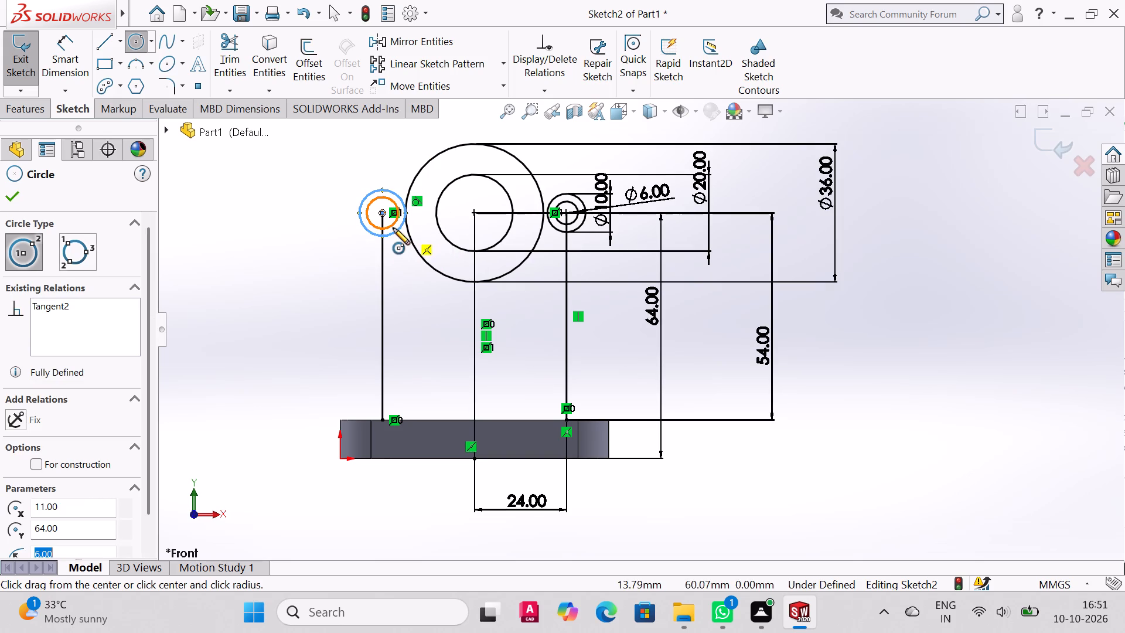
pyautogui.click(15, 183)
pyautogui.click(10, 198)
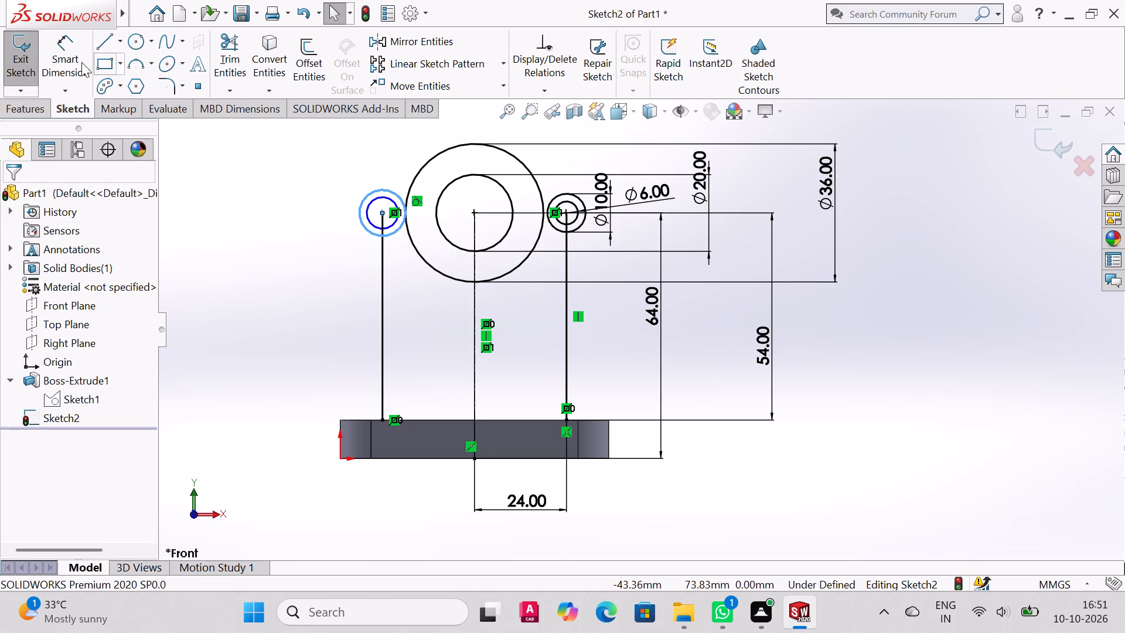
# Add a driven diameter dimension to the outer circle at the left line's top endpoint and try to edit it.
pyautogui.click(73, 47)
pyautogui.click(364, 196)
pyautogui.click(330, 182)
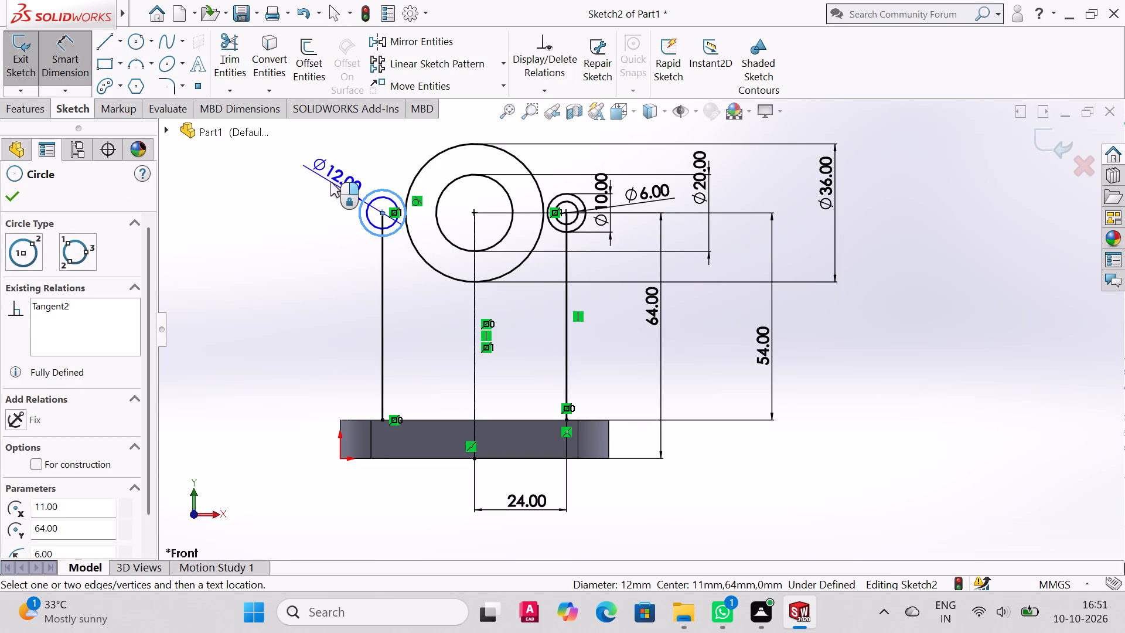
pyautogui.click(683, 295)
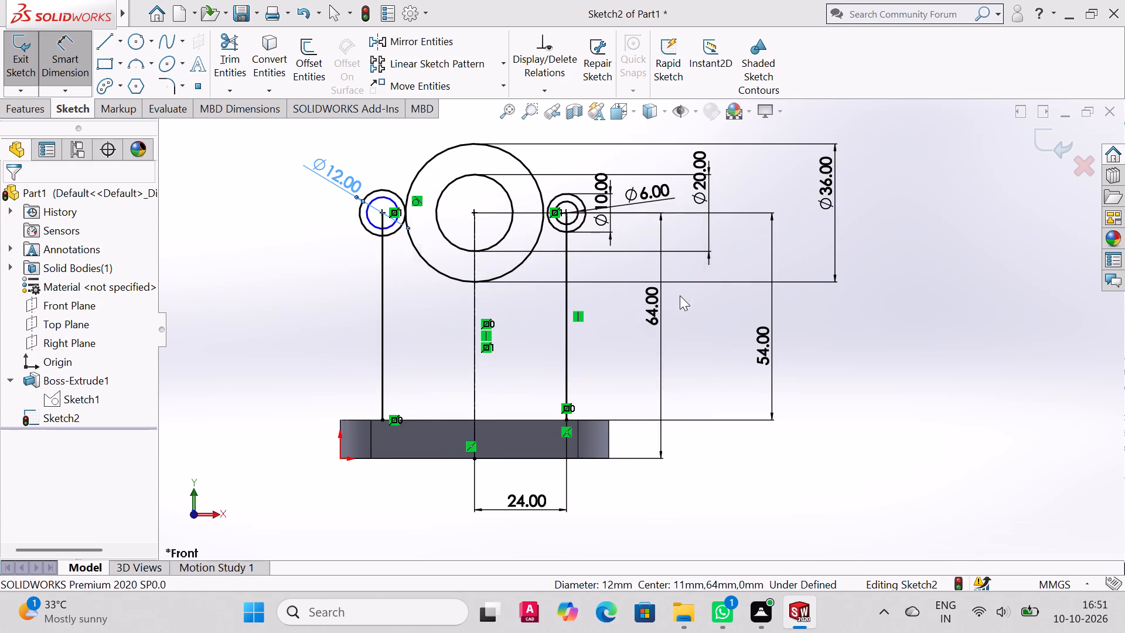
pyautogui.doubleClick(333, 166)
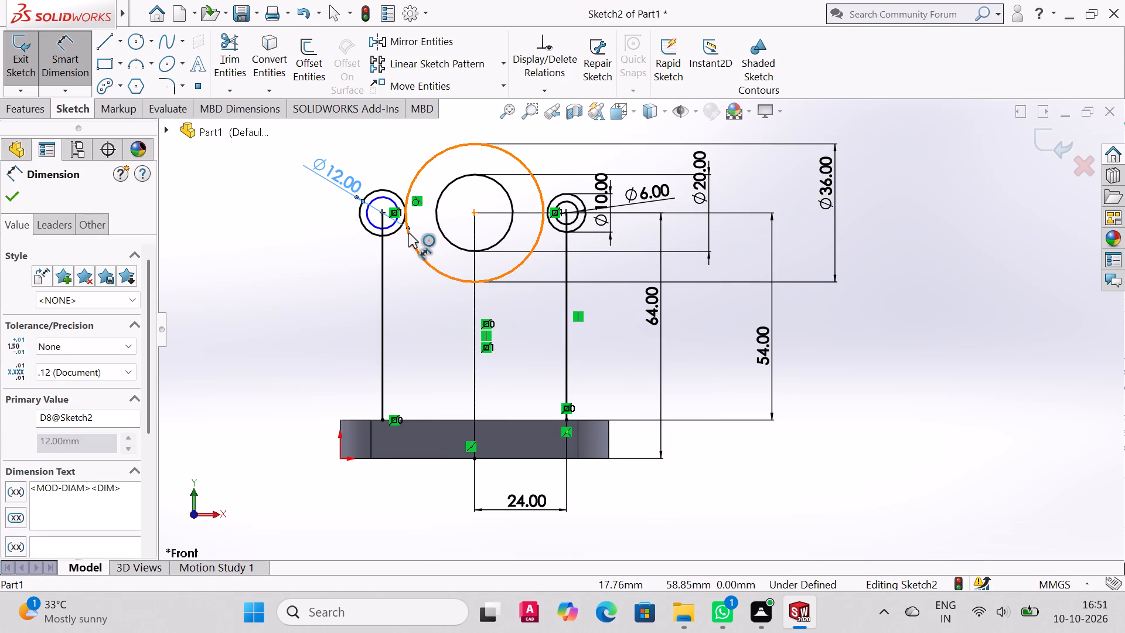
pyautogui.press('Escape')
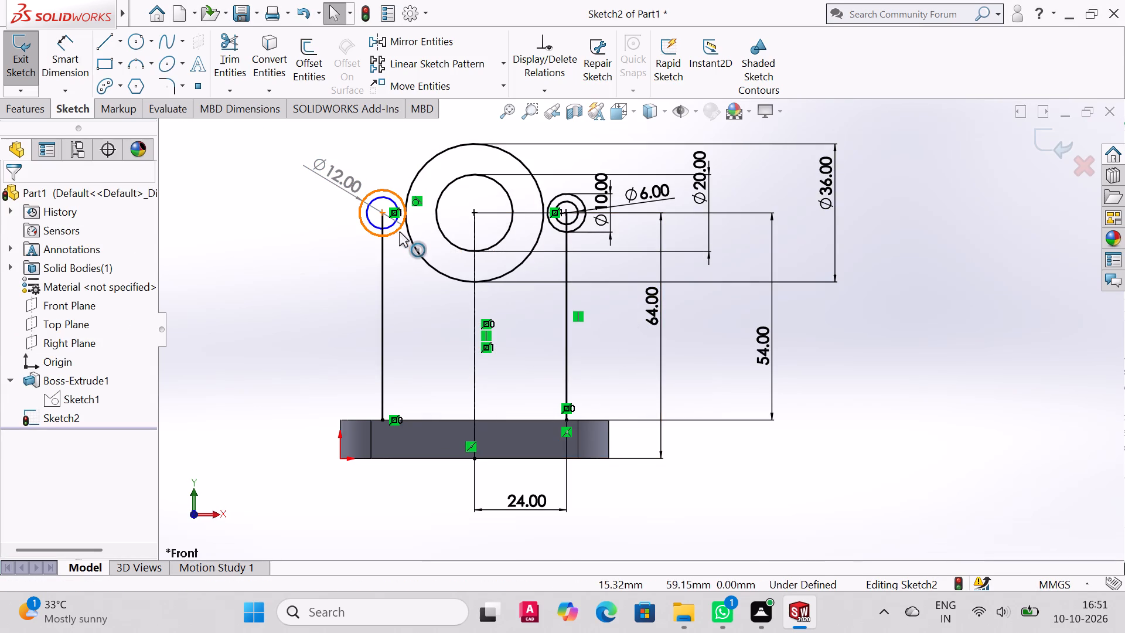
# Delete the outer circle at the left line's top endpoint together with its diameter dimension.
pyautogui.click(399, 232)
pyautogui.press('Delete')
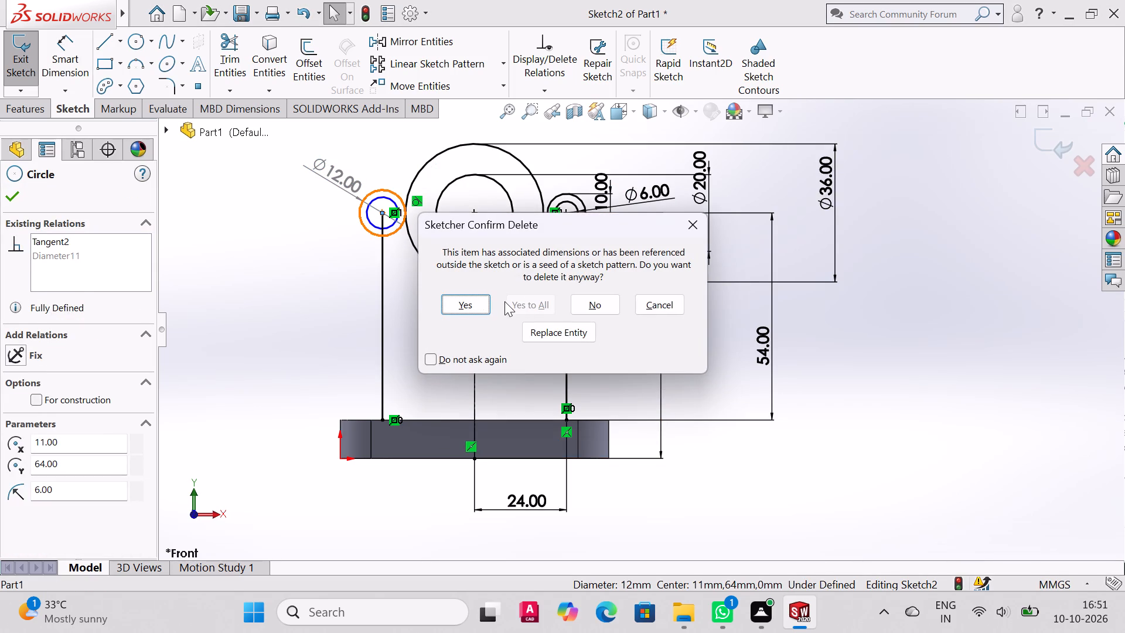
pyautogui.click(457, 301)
# Sketch an outer circle about 11.7 mm in diameter centred on the left line's top endpoint, without touching the 36 mm circle.
pyautogui.click(129, 42)
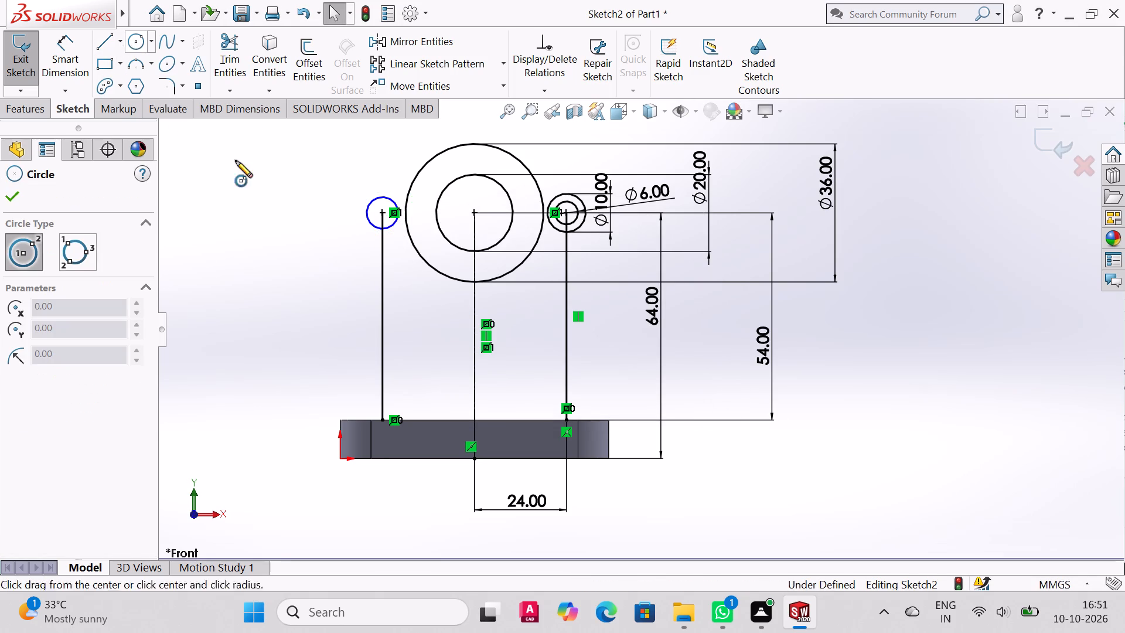
pyautogui.click(383, 211)
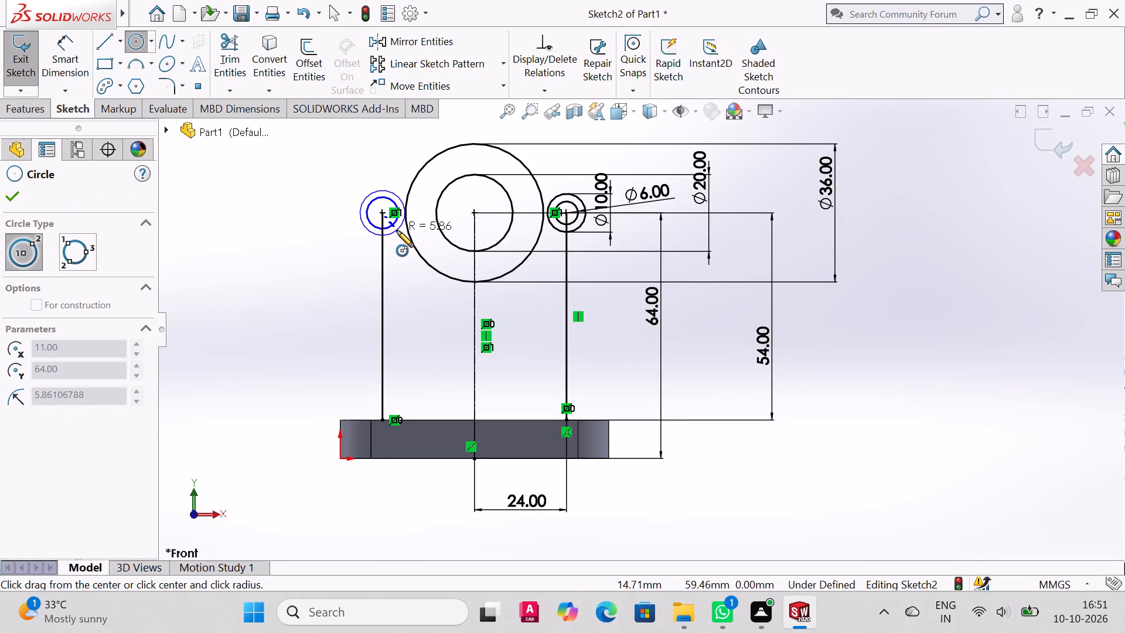
pyautogui.click(397, 230)
# Dimension the two concentric circles at the left line's top endpoint to 10 mm outer and 6 mm inner diameter.
pyautogui.click(71, 48)
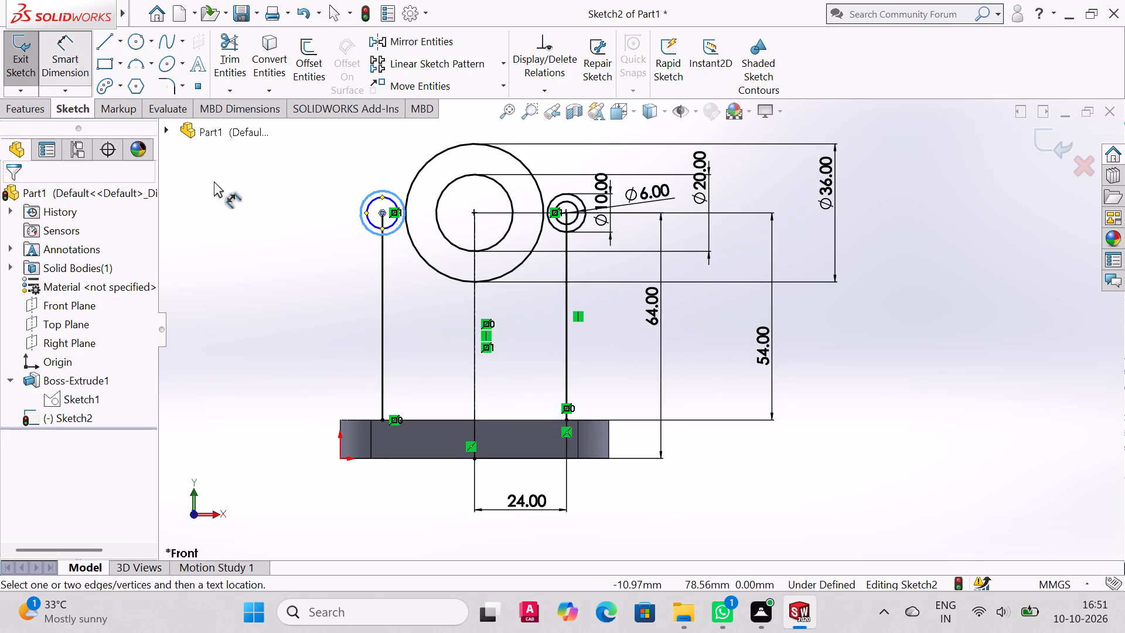
pyautogui.click(362, 209)
pyautogui.click(340, 198)
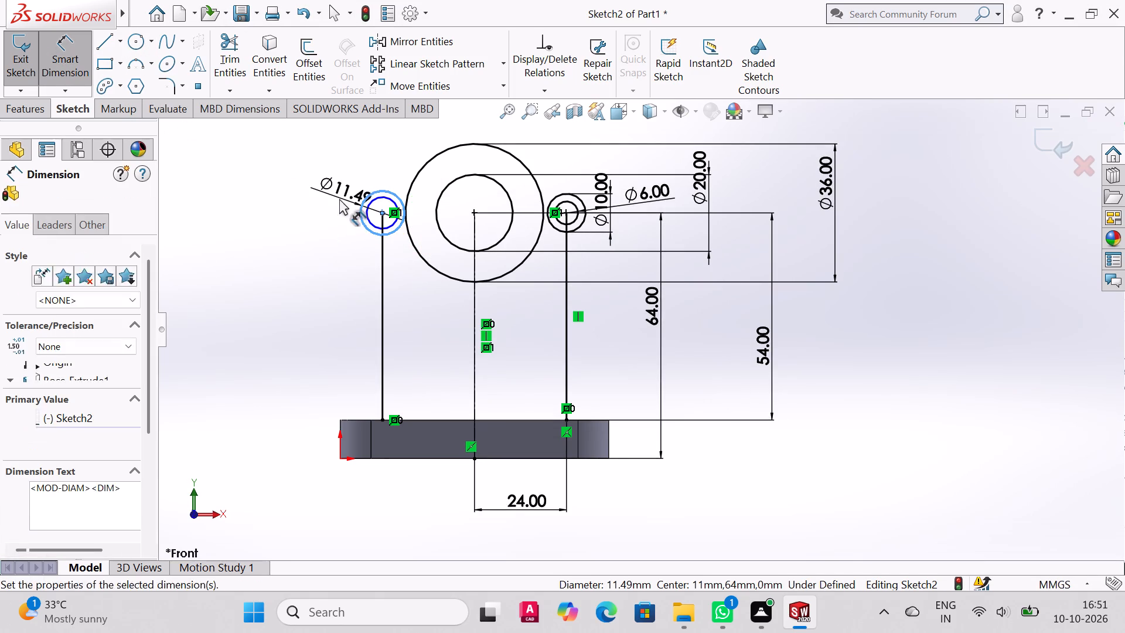
pyautogui.write('10')
pyautogui.press('Return')
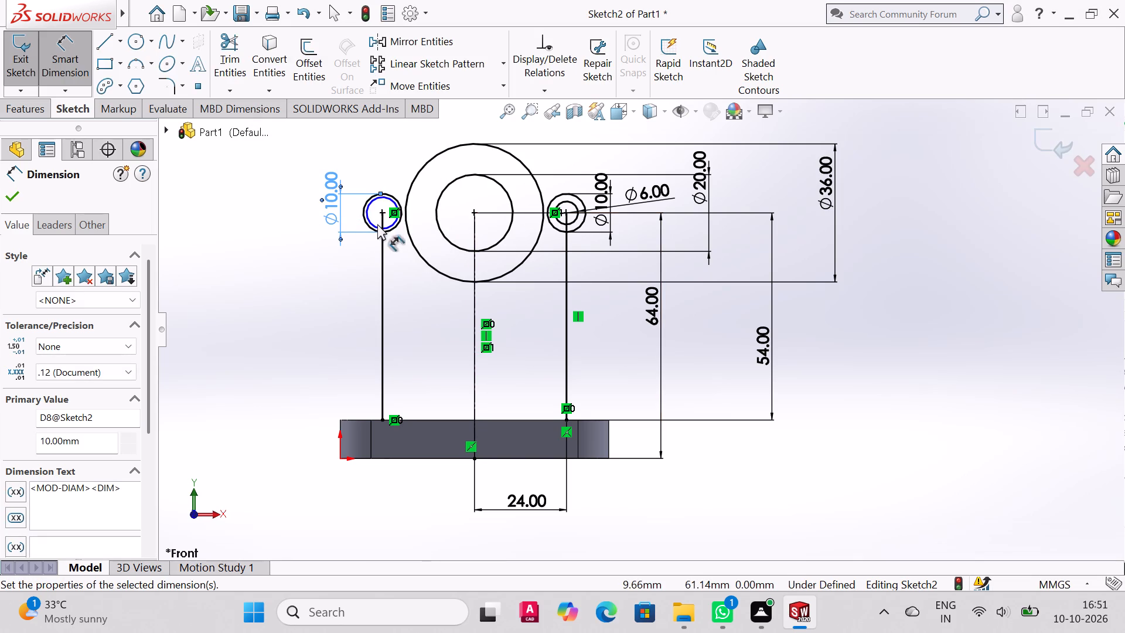
pyautogui.click(374, 224)
pyautogui.click(335, 263)
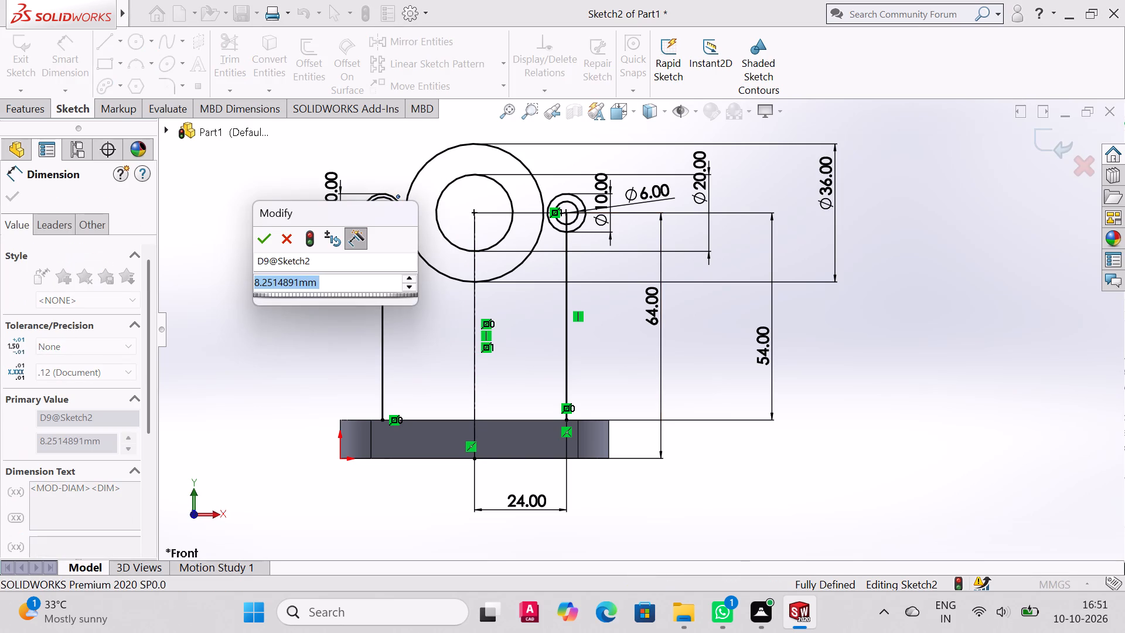
pyautogui.press('6')
pyautogui.press('Return')
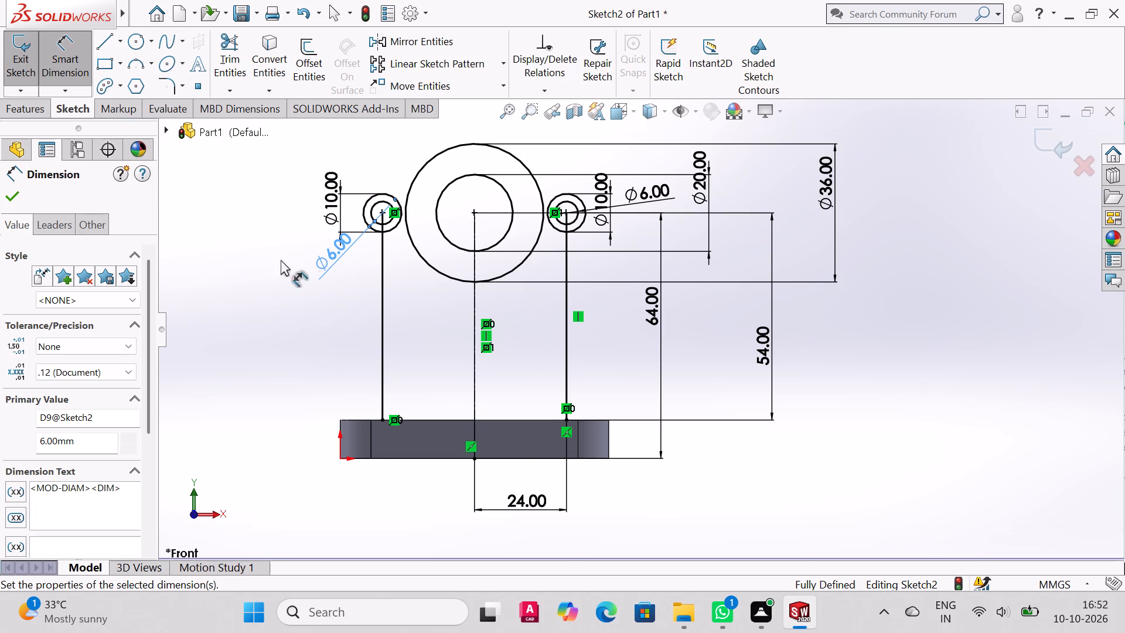
# Sketch two concentric circles about 12.8 and 5.9 mm in diameter on the left line, about 32 mm below its top endpoint.
pyautogui.click(135, 42)
pyautogui.click(381, 337)
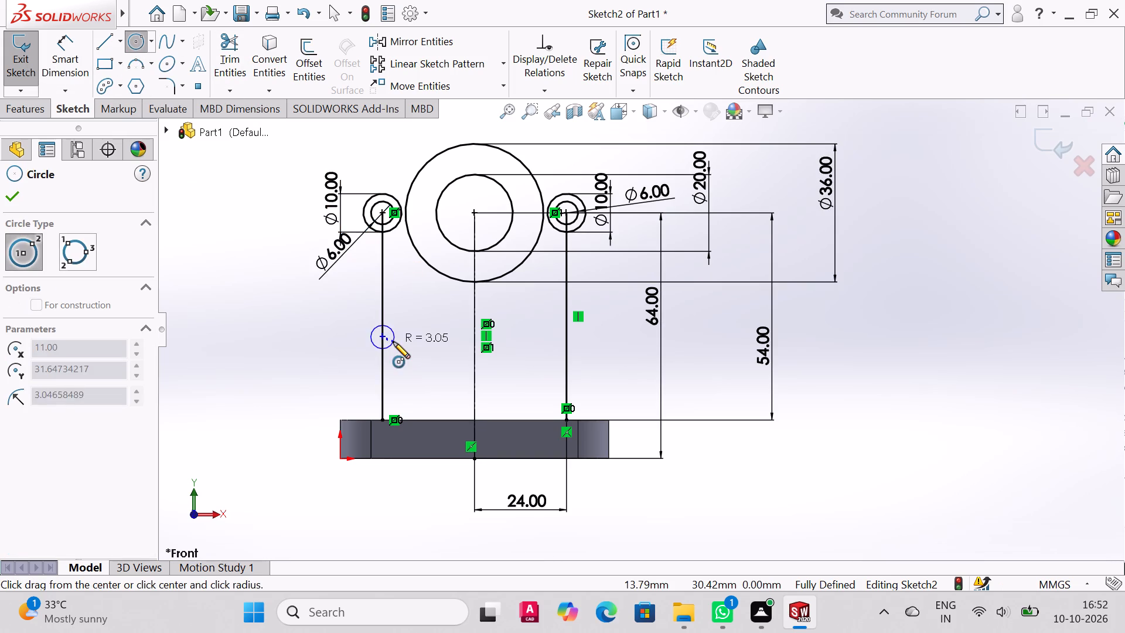
pyautogui.click(406, 344)
pyautogui.click(384, 338)
pyautogui.click(393, 342)
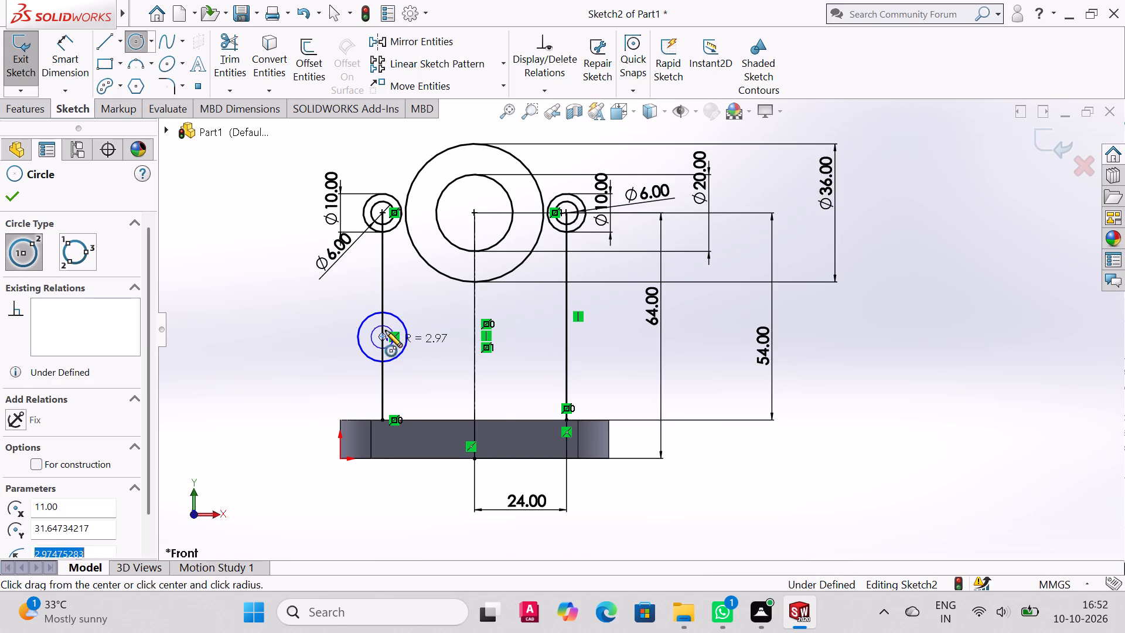
pyautogui.rightClick(276, 331)
pyautogui.click(206, 263)
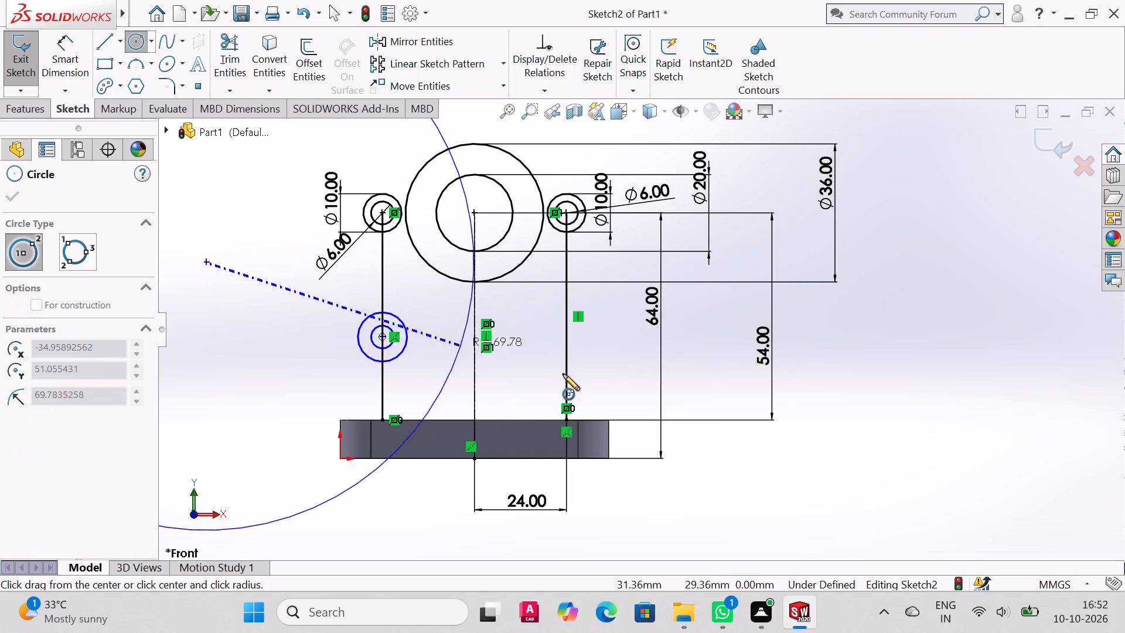
pyautogui.press('Escape')
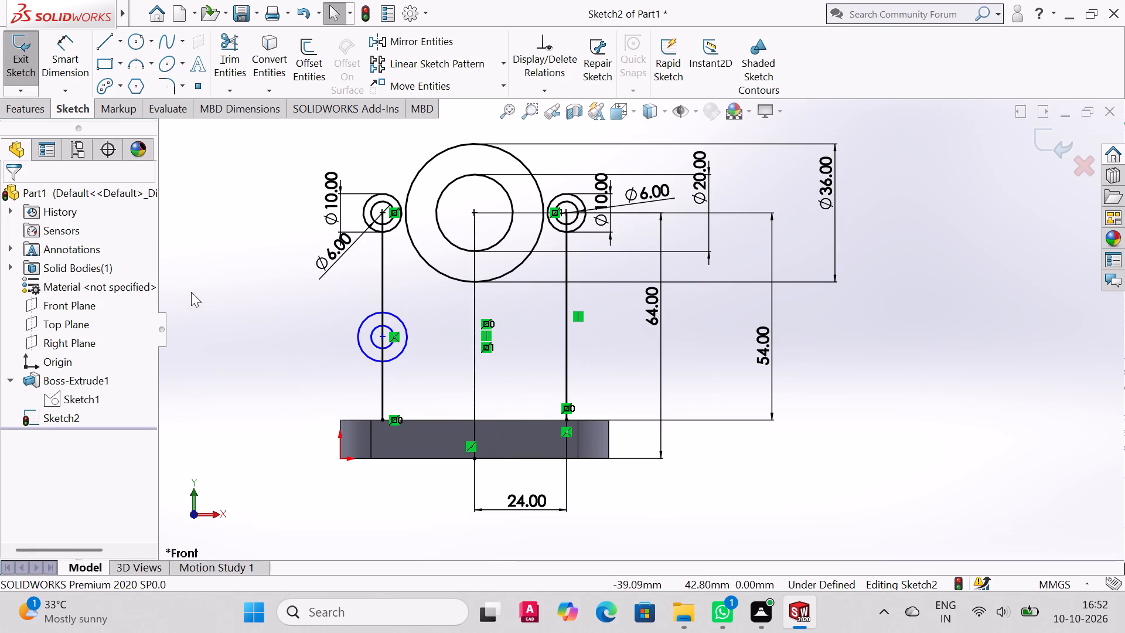
# Sketch two concentric circles about 13.5 and 7.4 mm in diameter centred on the lower half of the right line.
pyautogui.click(132, 40)
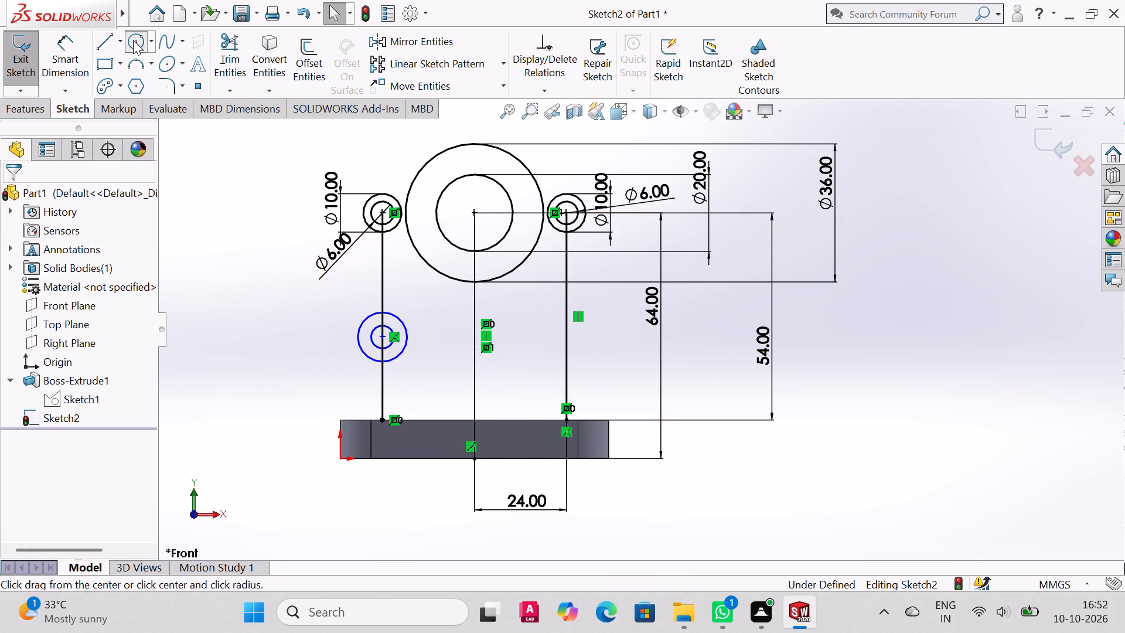
pyautogui.click(565, 351)
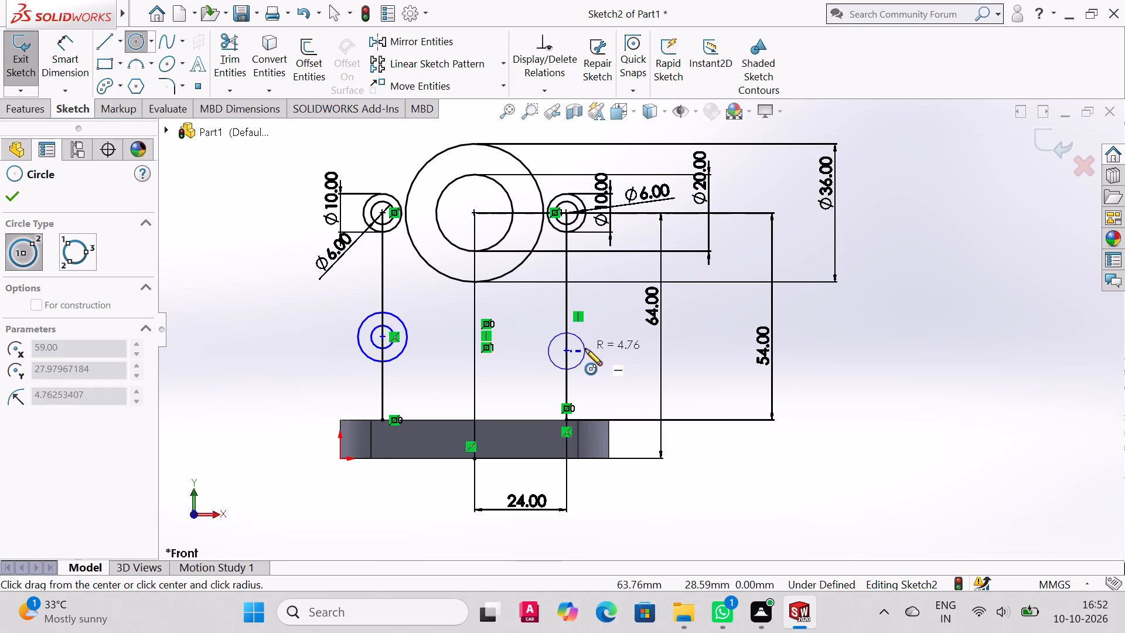
pyautogui.click(592, 349)
pyautogui.click(562, 352)
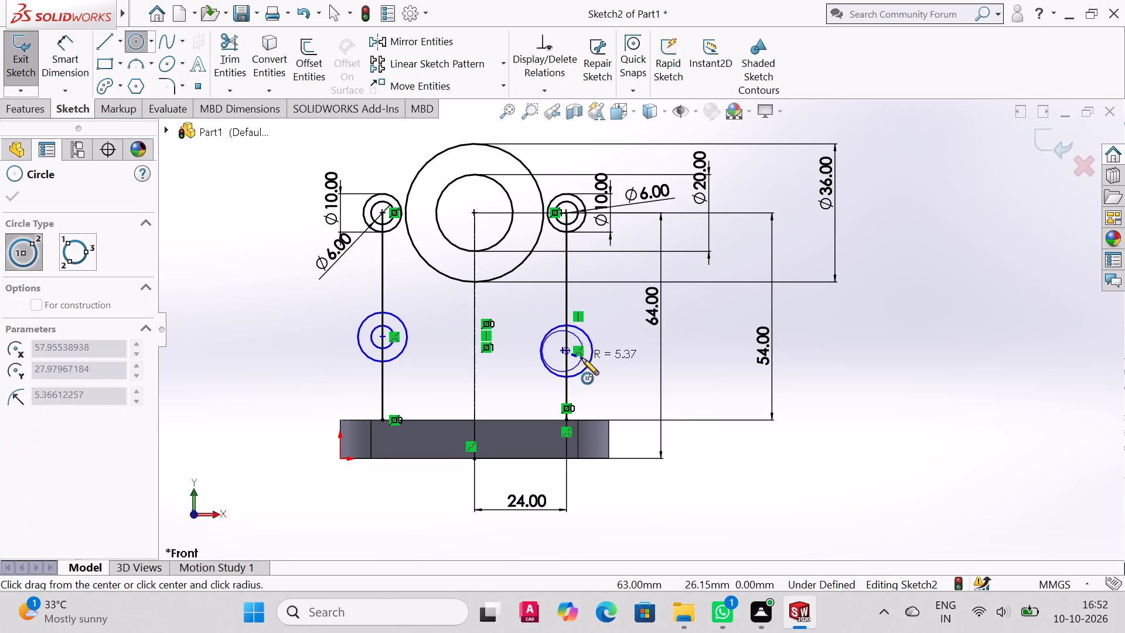
pyautogui.press('Escape')
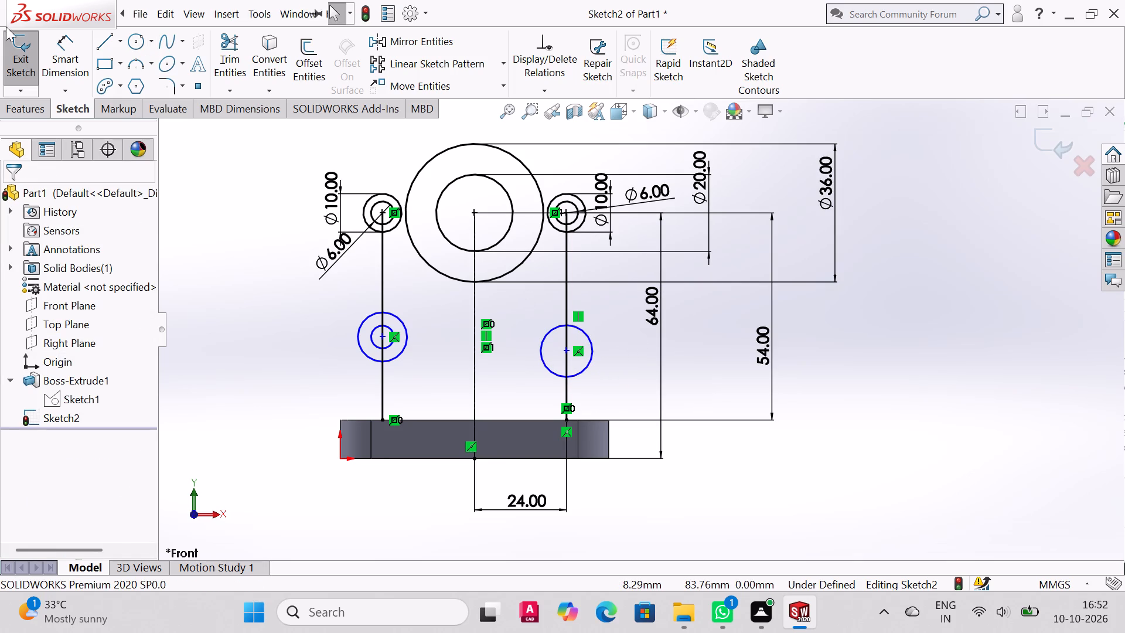
pyautogui.click(129, 44)
pyautogui.click(567, 350)
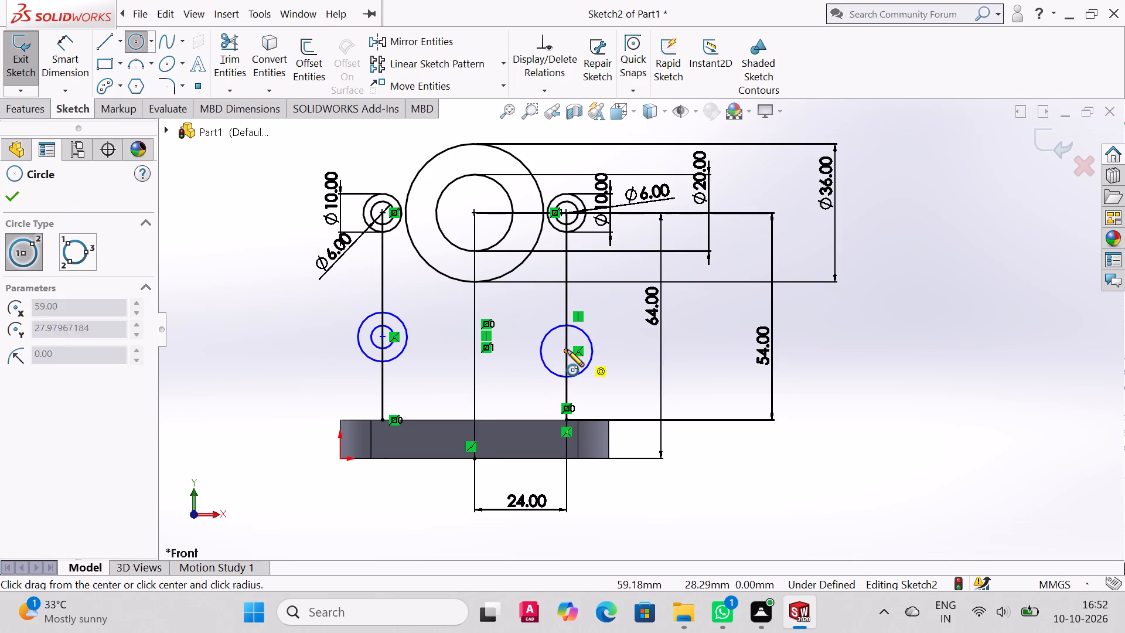
pyautogui.click(581, 354)
pyautogui.rightClick(581, 354)
pyautogui.click(659, 368)
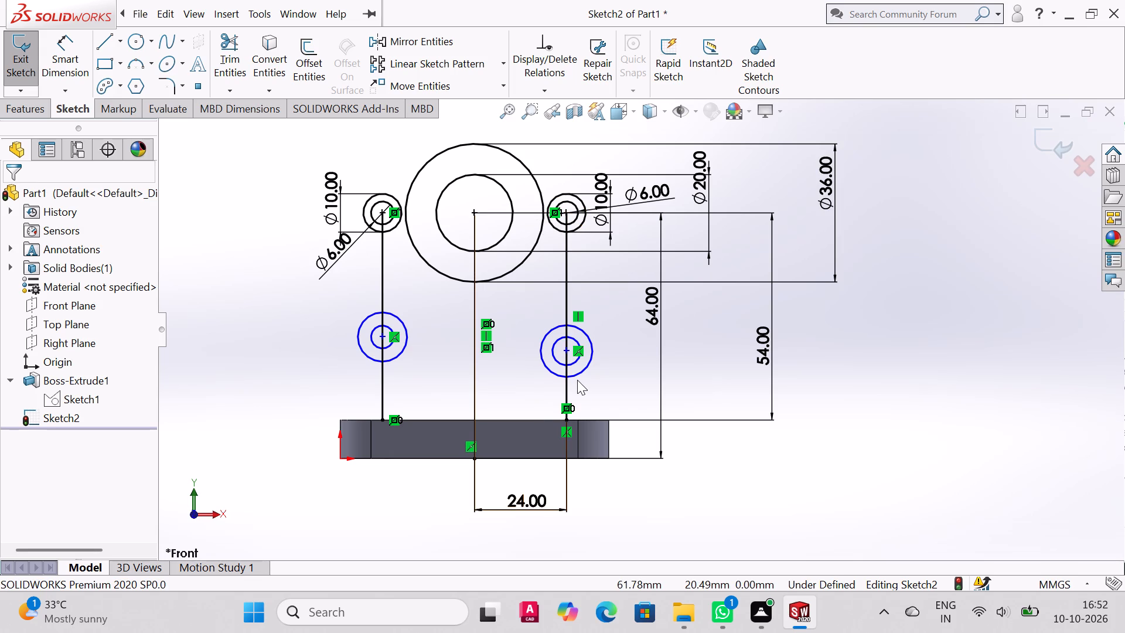
# Dimension the lower concentric circles on the right line to 10 mm outer and 6 mm inner diameter.
pyautogui.click(64, 38)
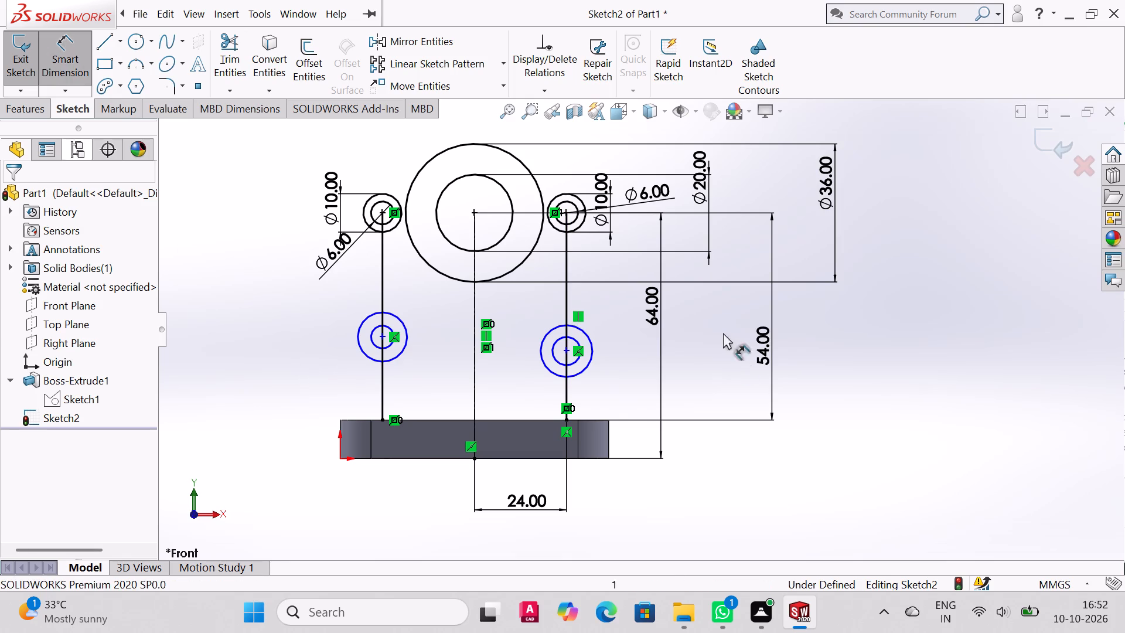
pyautogui.click(592, 356)
pyautogui.click(630, 375)
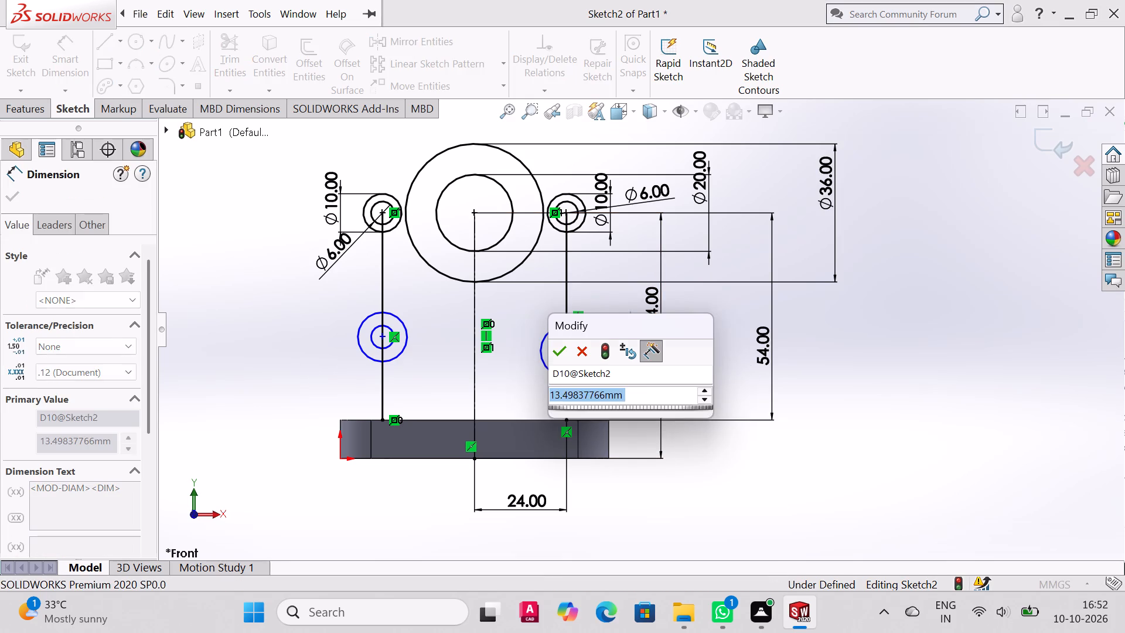
pyautogui.write('10')
pyautogui.press('Return')
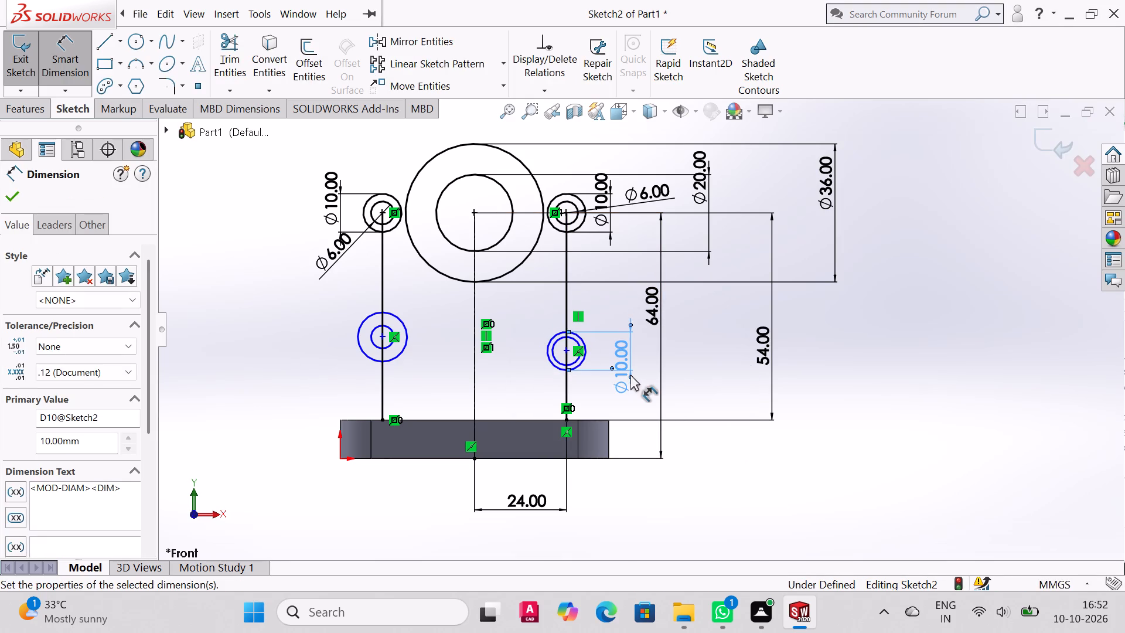
pyautogui.click(574, 338)
pyautogui.click(605, 341)
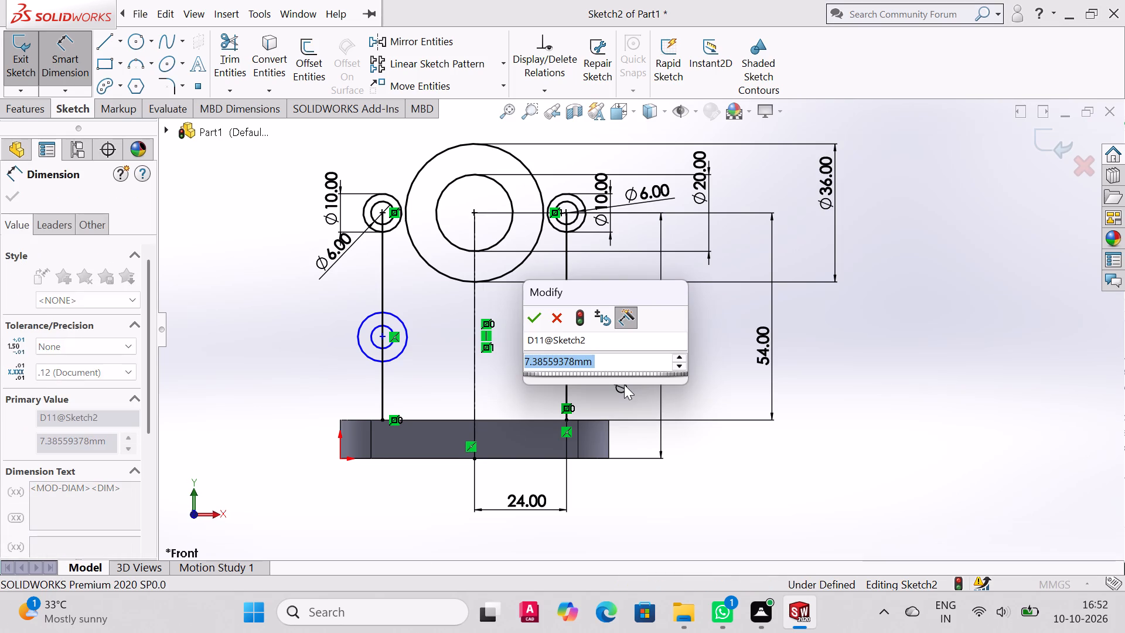
pyautogui.press('6')
pyautogui.press('Return')
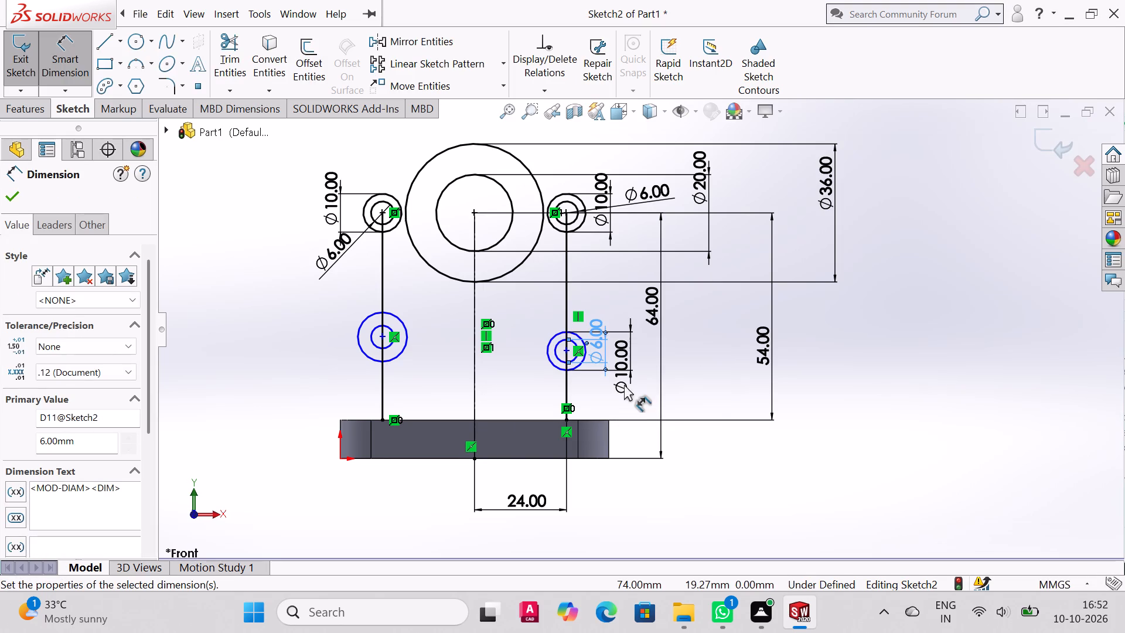
# Dimension the lower concentric circles on the left line to 10 mm outer and 6 mm inner diameter.
pyautogui.click(370, 355)
pyautogui.click(296, 355)
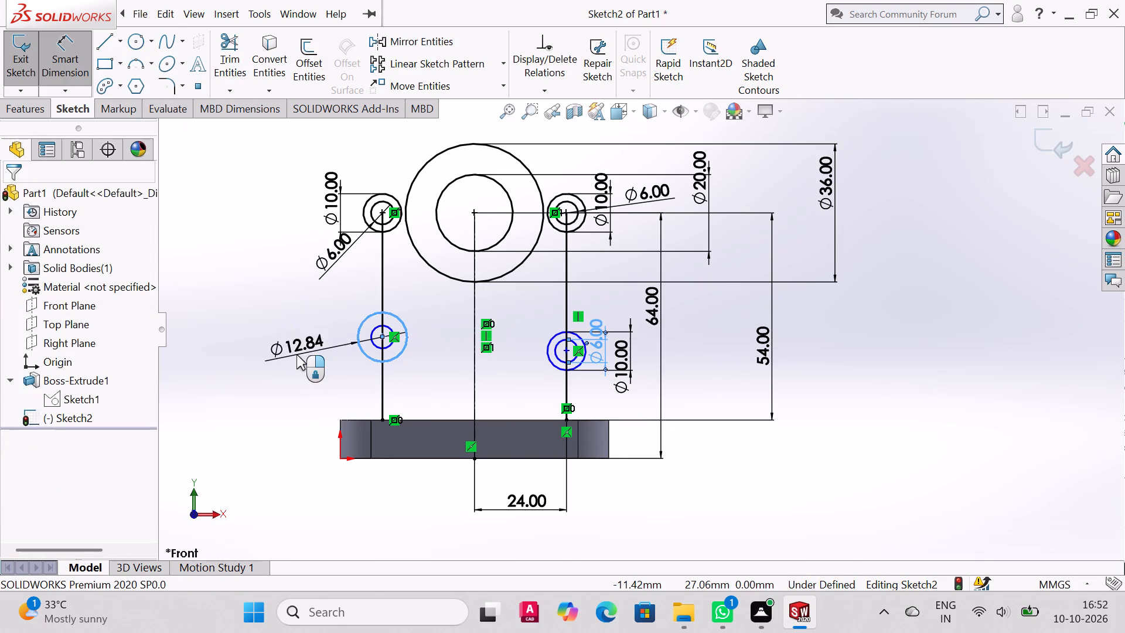
pyautogui.write('10')
pyautogui.press('Return')
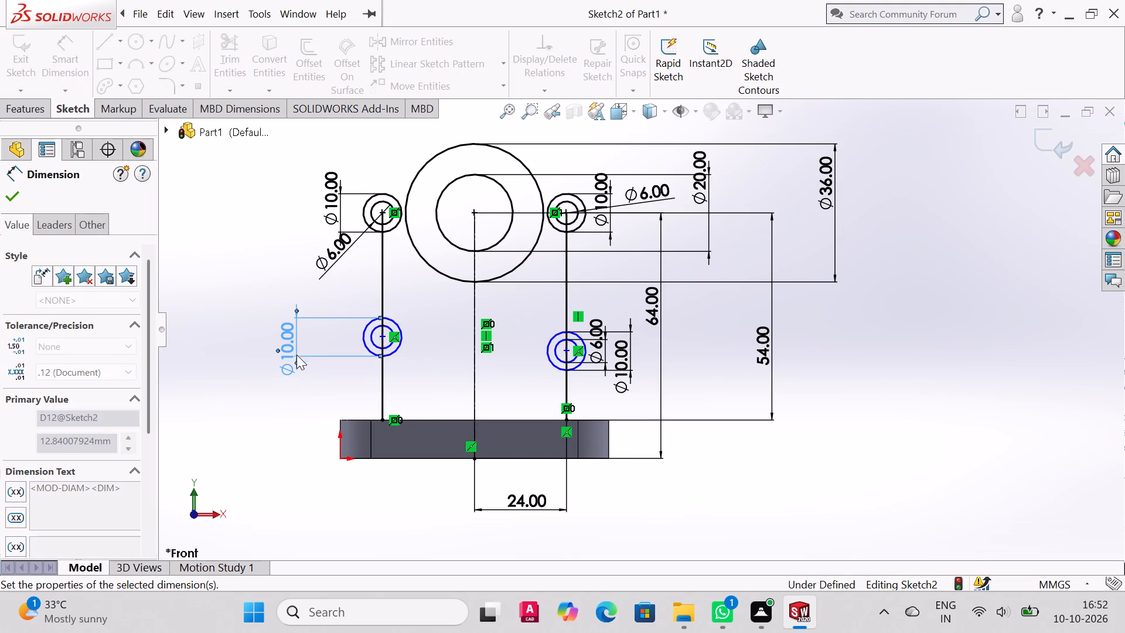
pyautogui.click(376, 342)
pyautogui.click(345, 339)
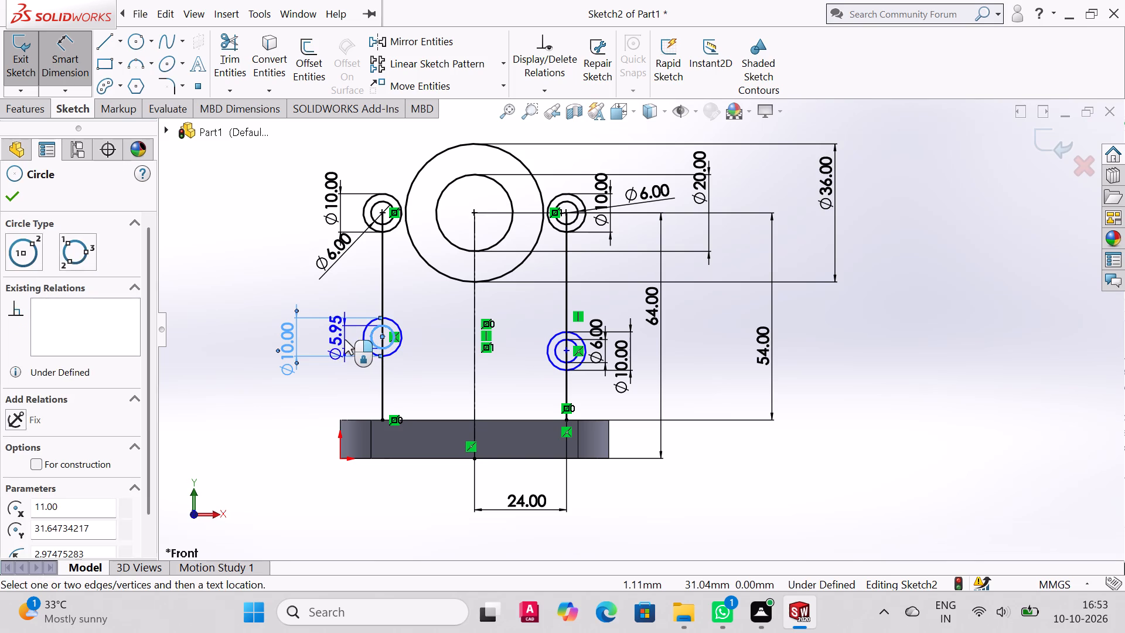
pyautogui.press('6')
pyautogui.press('Return')
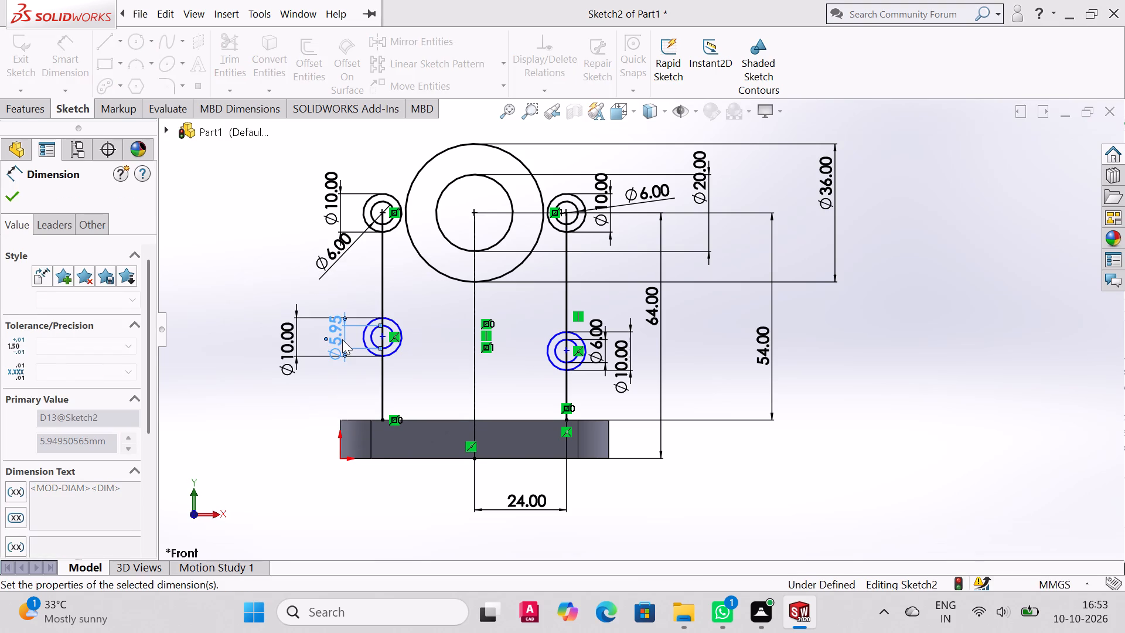
pyautogui.click(15, 189)
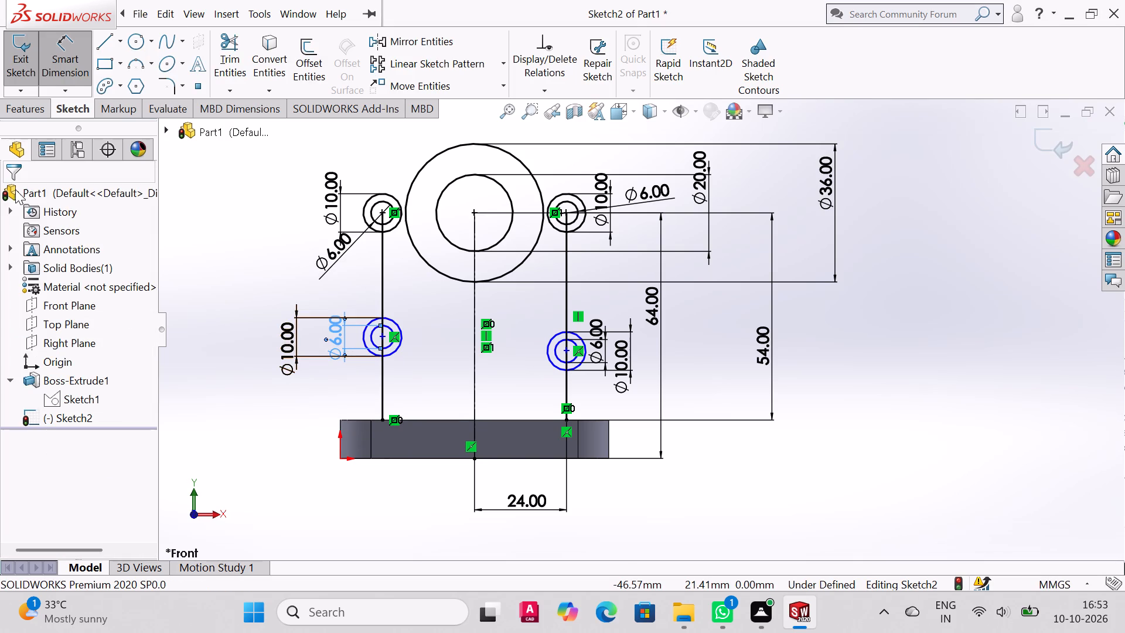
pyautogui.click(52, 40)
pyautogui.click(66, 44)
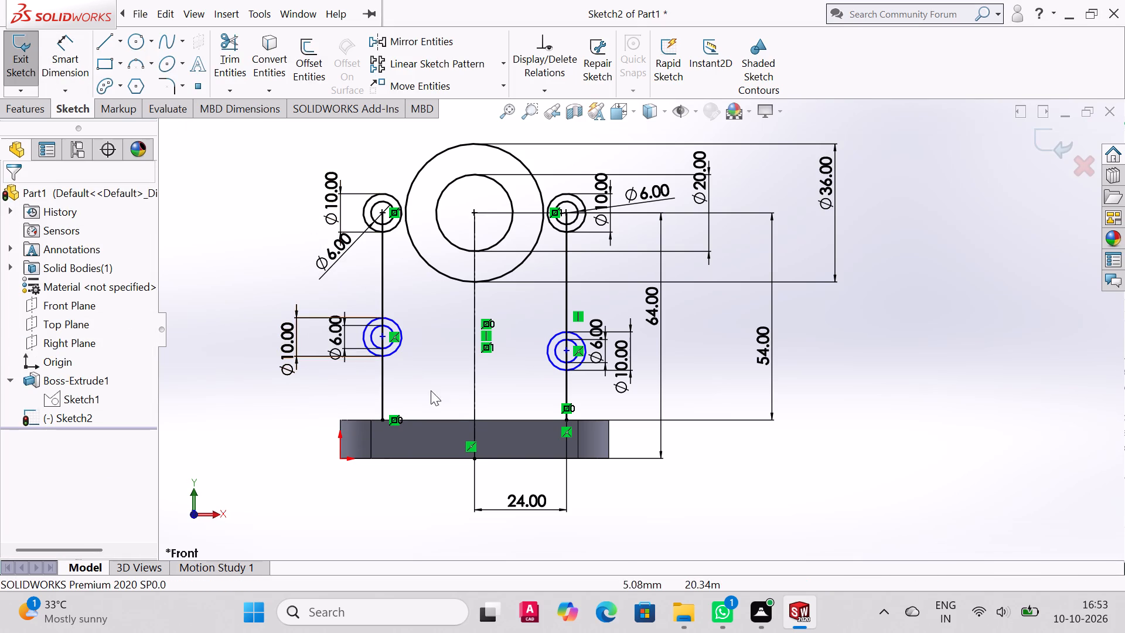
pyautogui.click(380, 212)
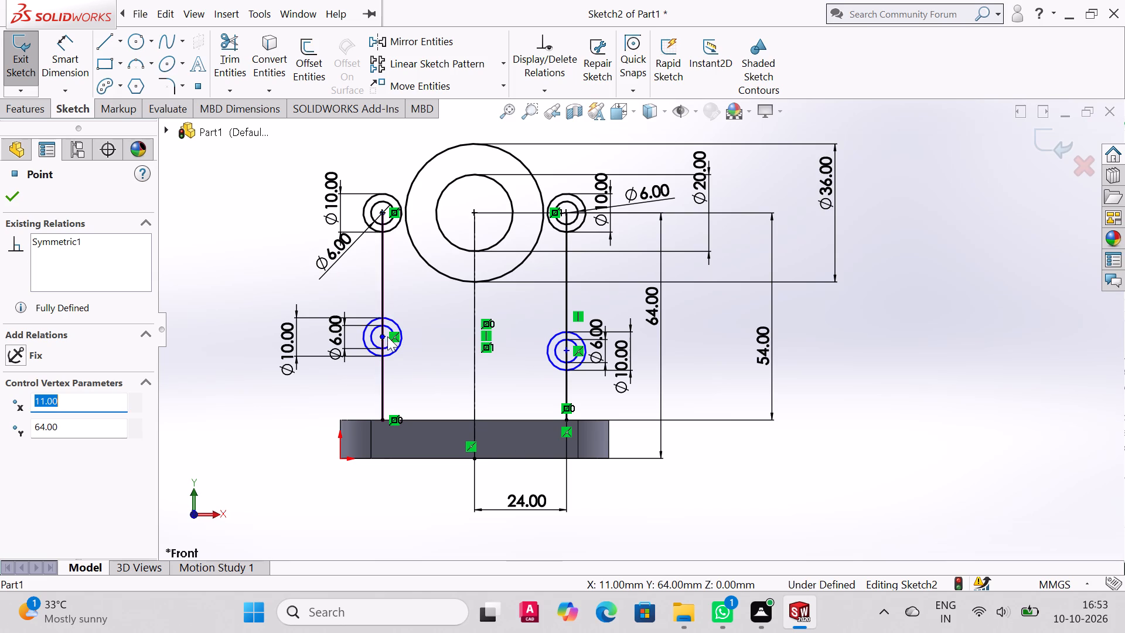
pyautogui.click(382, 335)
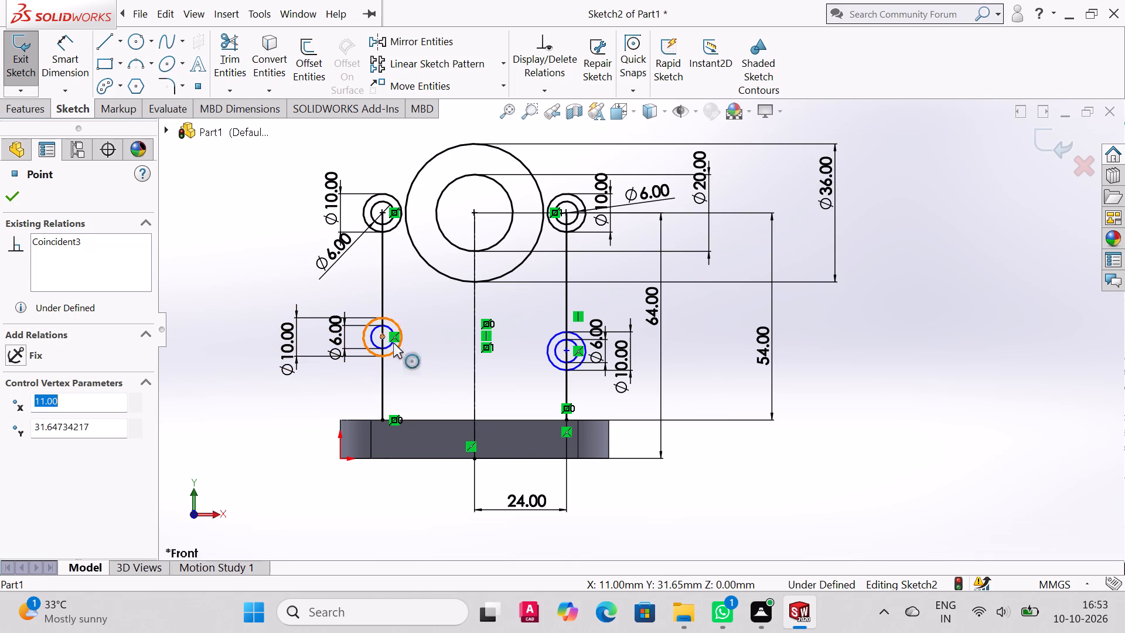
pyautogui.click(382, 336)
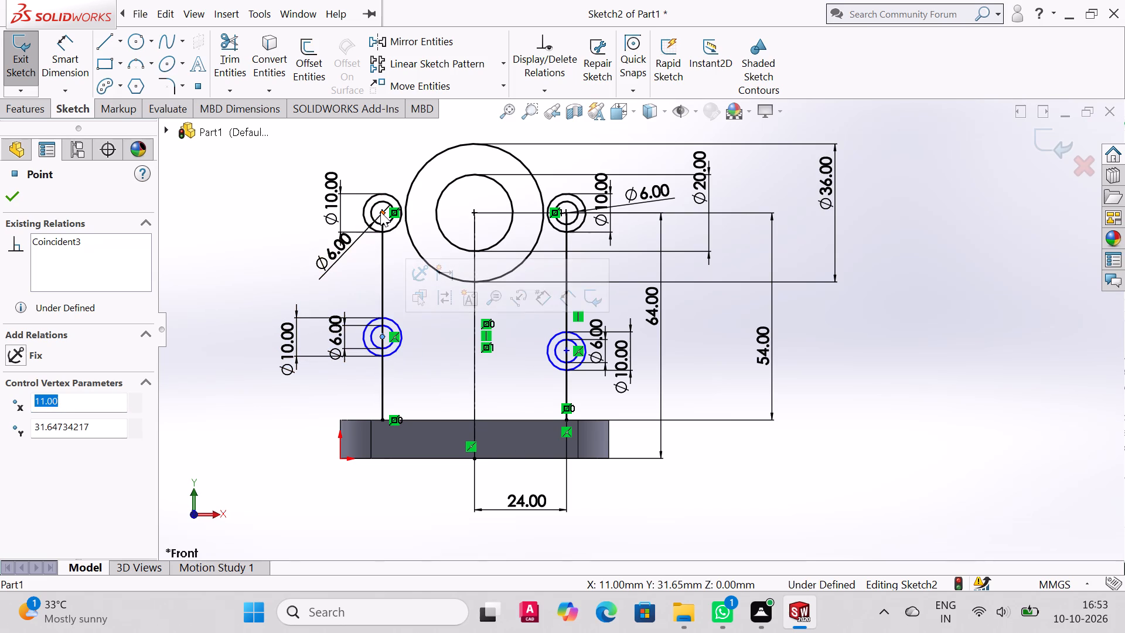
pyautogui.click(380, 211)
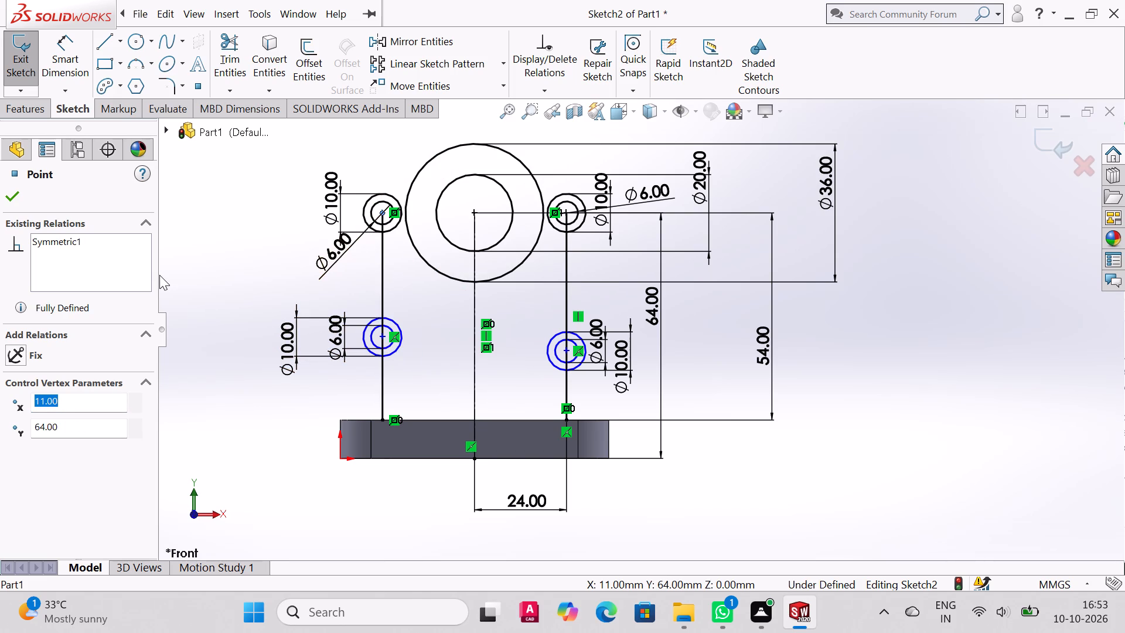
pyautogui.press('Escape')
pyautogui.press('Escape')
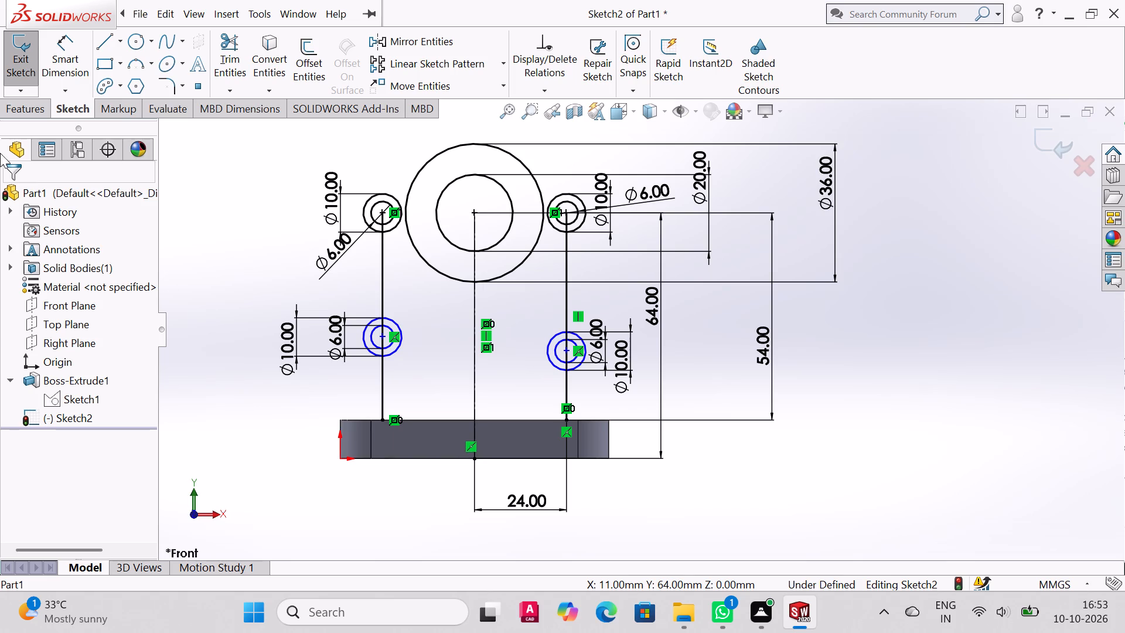
# Dimension the vertical distance between the upper and lower circle centres on the left line to 32 mm.
pyautogui.click(60, 44)
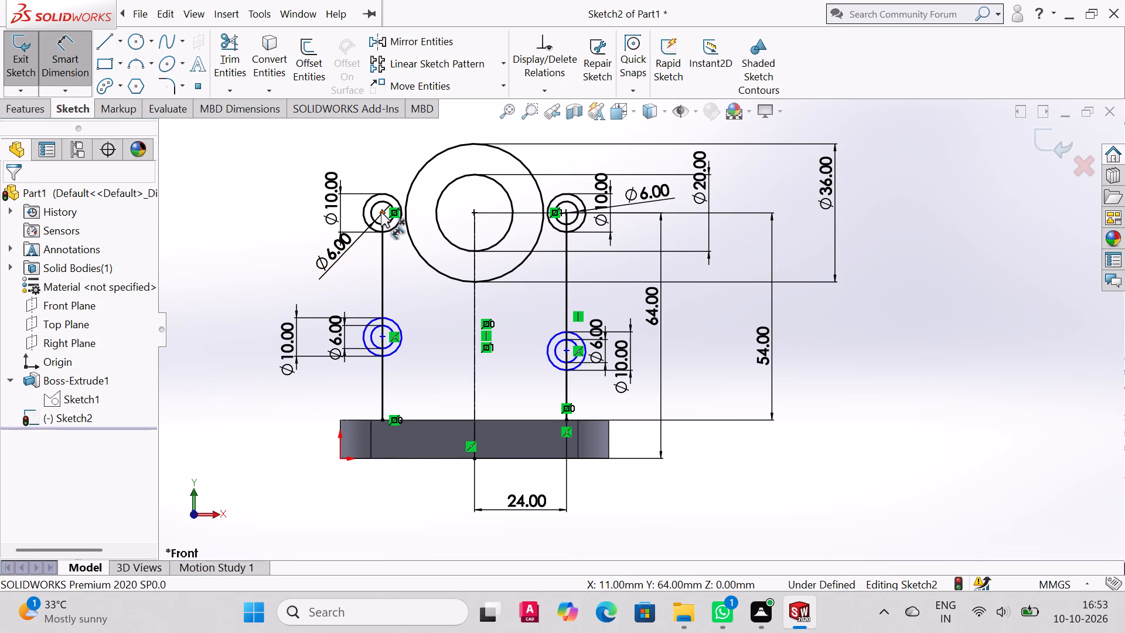
pyautogui.click(381, 212)
pyautogui.click(384, 337)
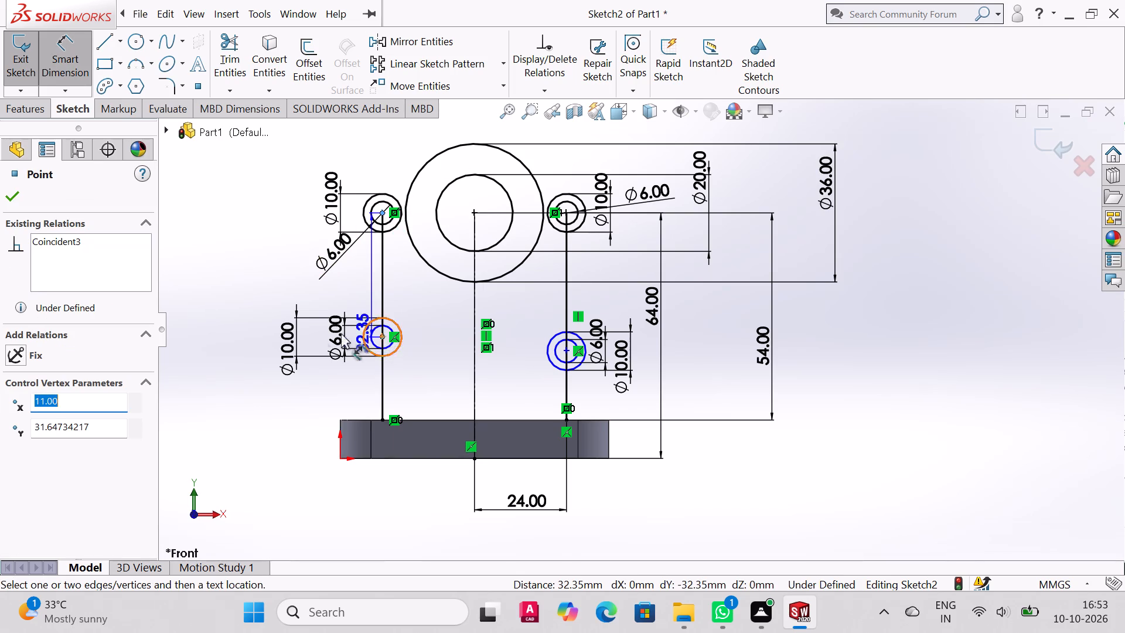
pyautogui.click(227, 336)
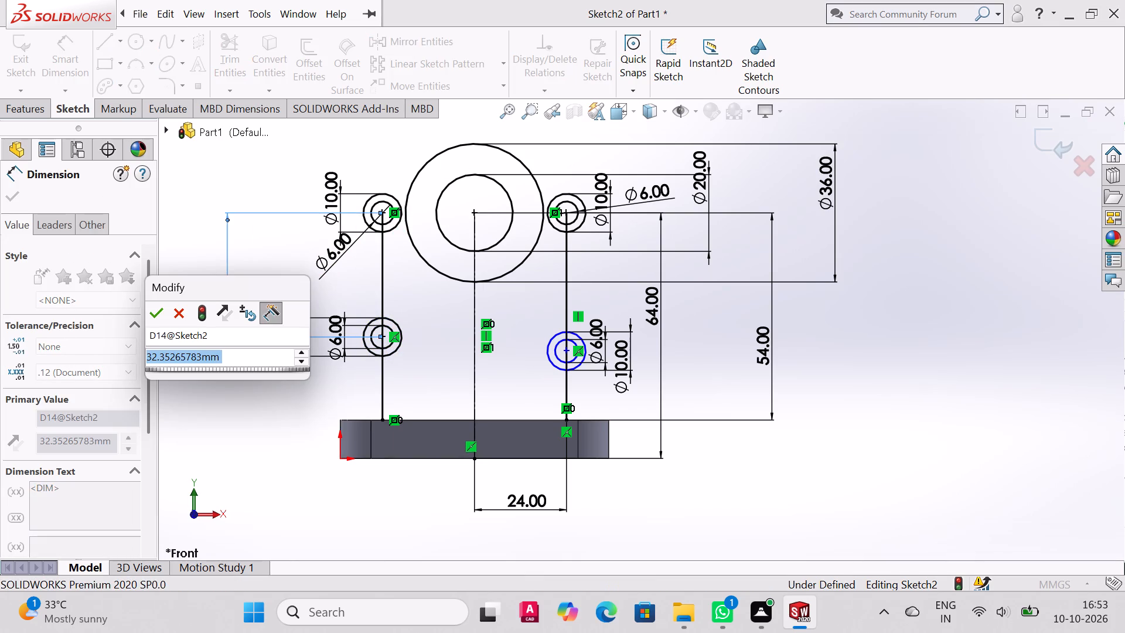
pyautogui.write('32')
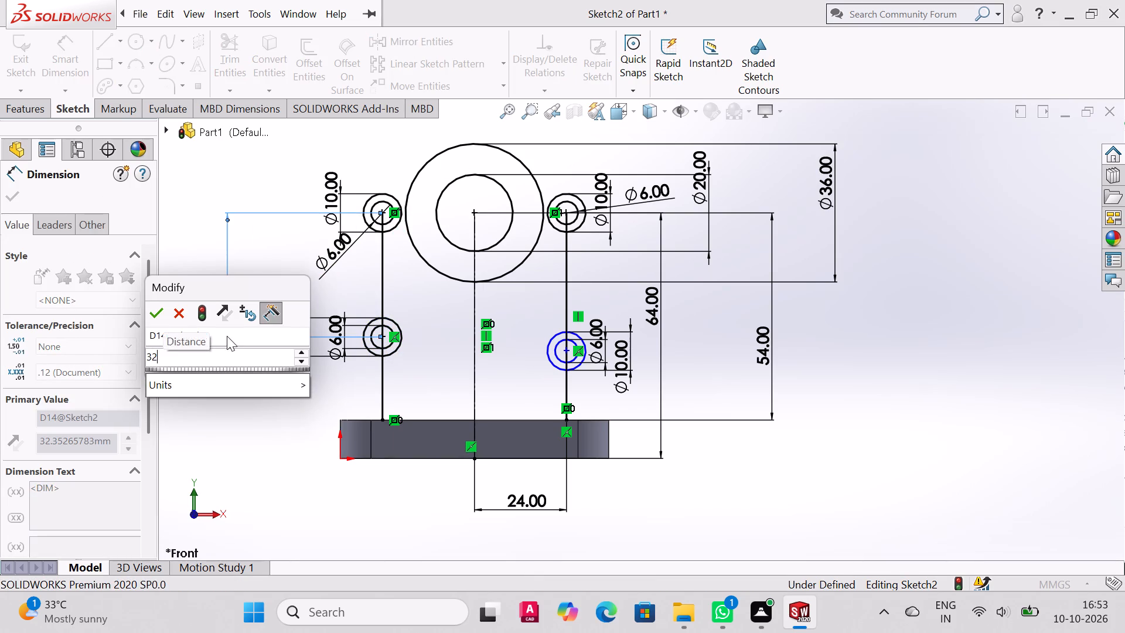
pyautogui.press('Return')
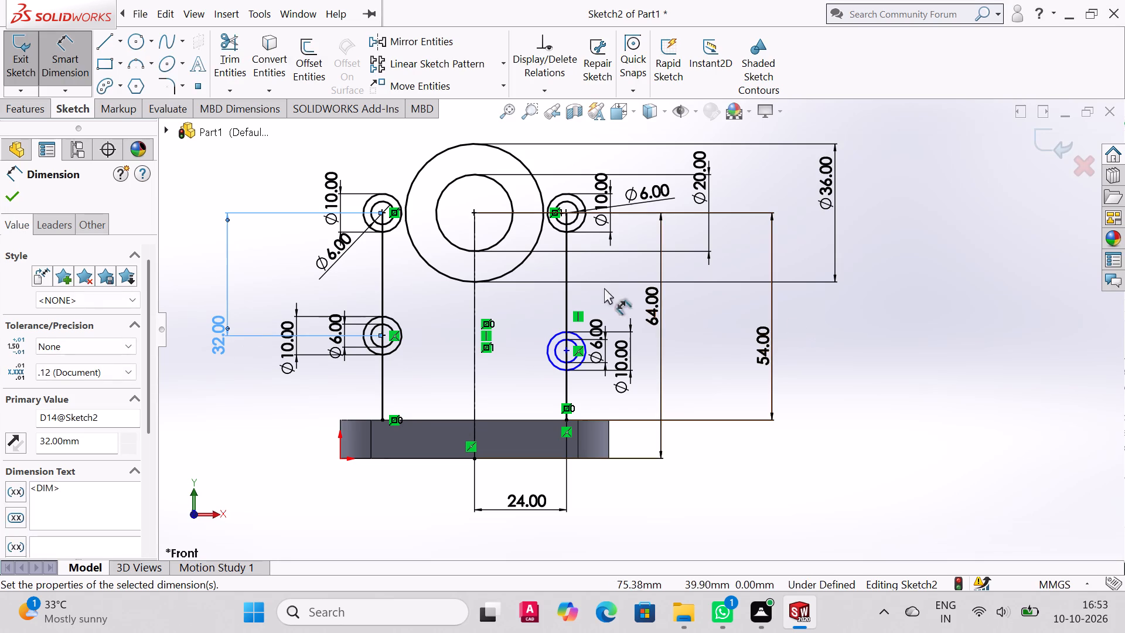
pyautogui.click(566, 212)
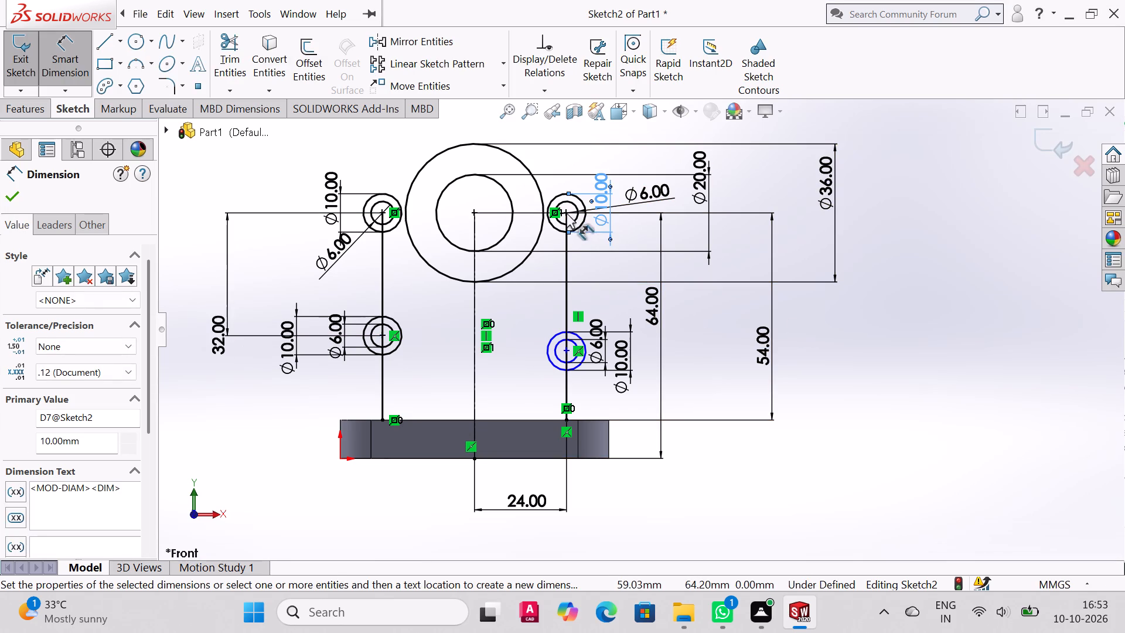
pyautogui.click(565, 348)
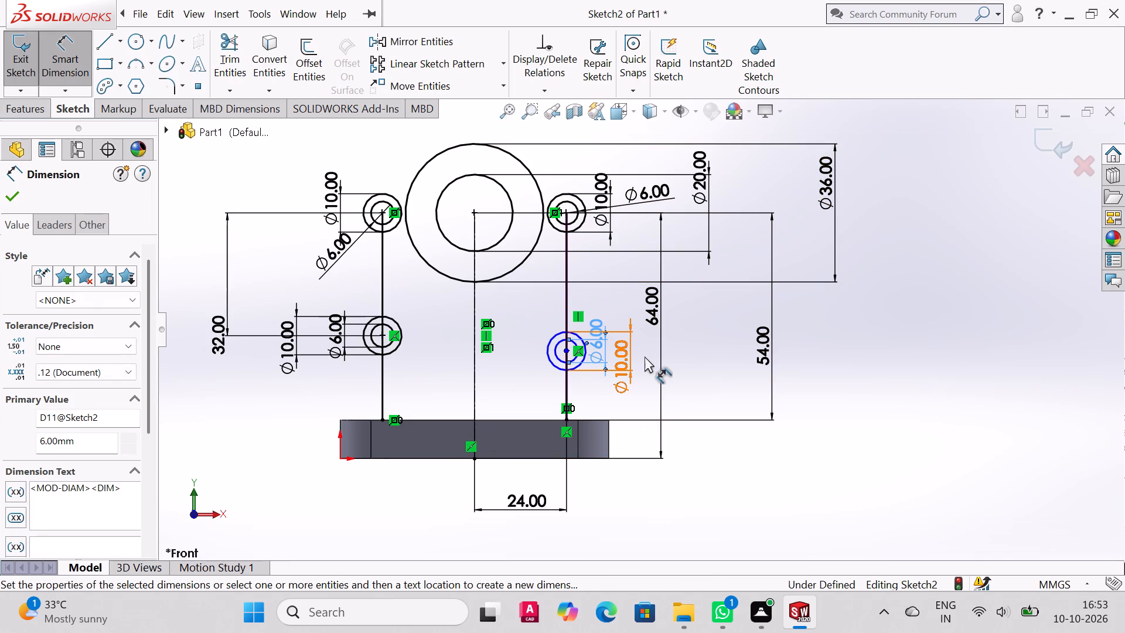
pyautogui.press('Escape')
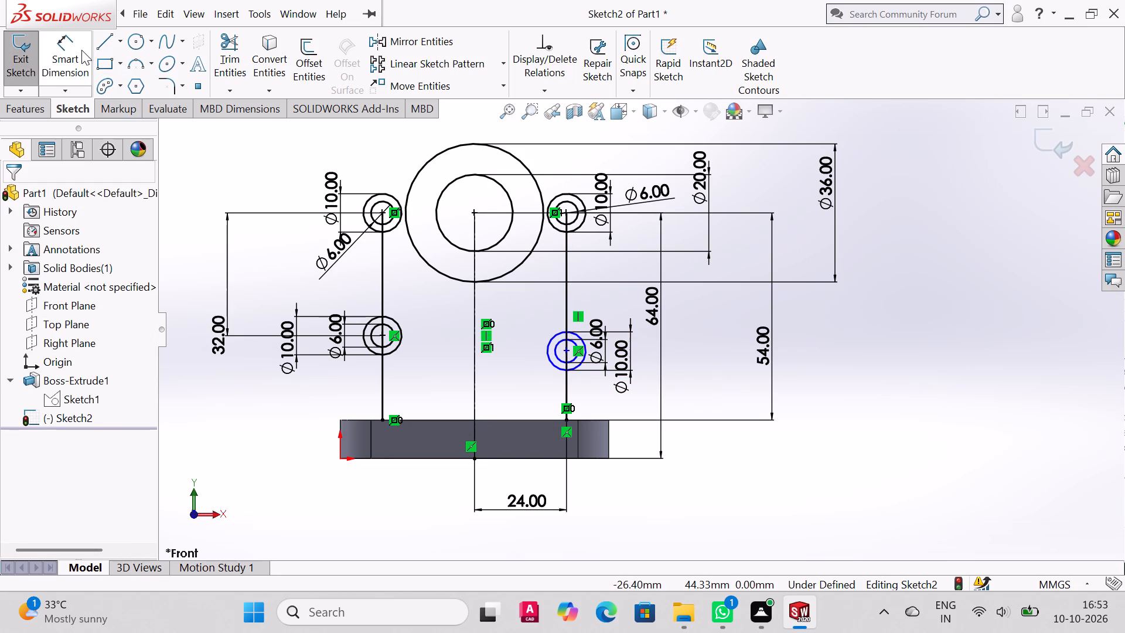
# Dimension the vertical distance between the upper and lower circle centres on the right line to 32 mm.
pyautogui.click(71, 50)
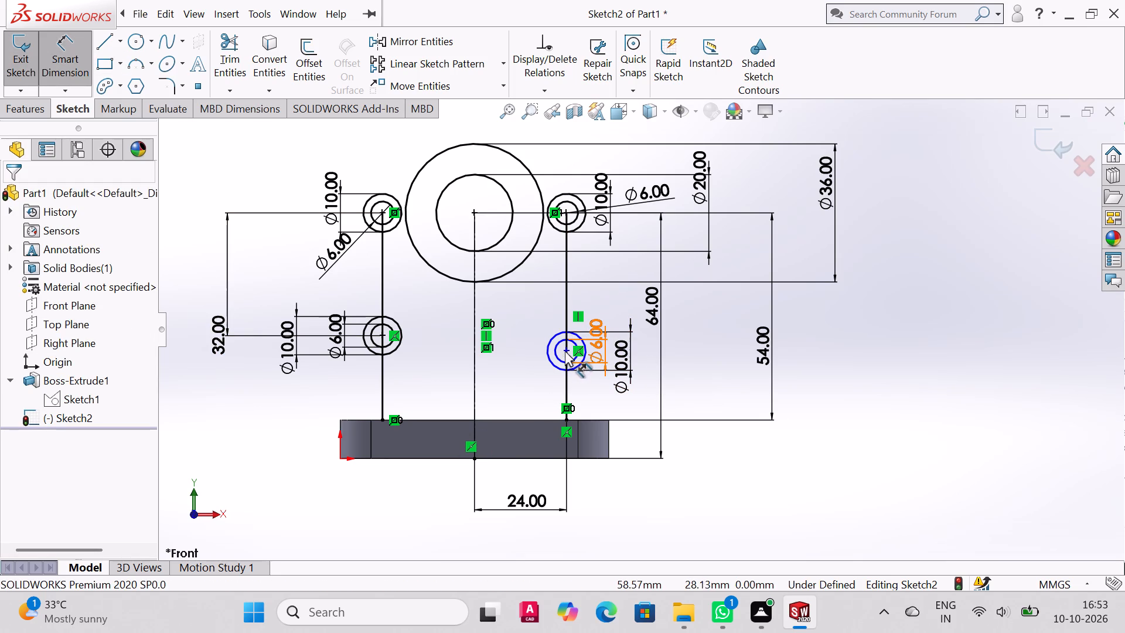
pyautogui.scroll(3, 568, 351)
pyautogui.scroll(-5, 569, 351)
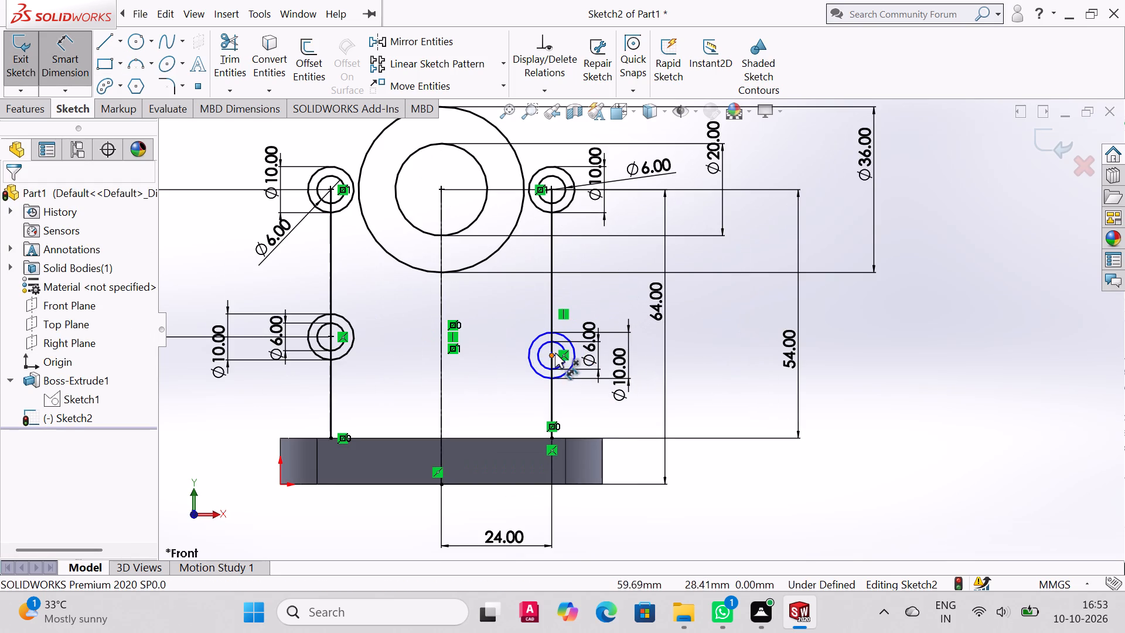
pyautogui.click(551, 356)
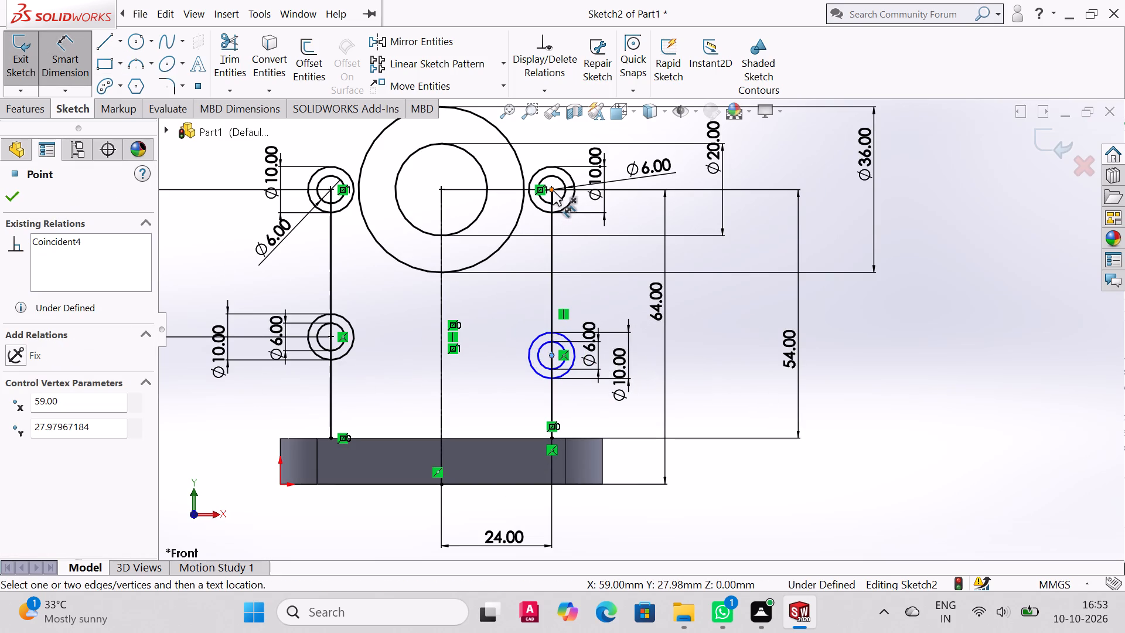
pyautogui.click(551, 188)
pyautogui.click(847, 263)
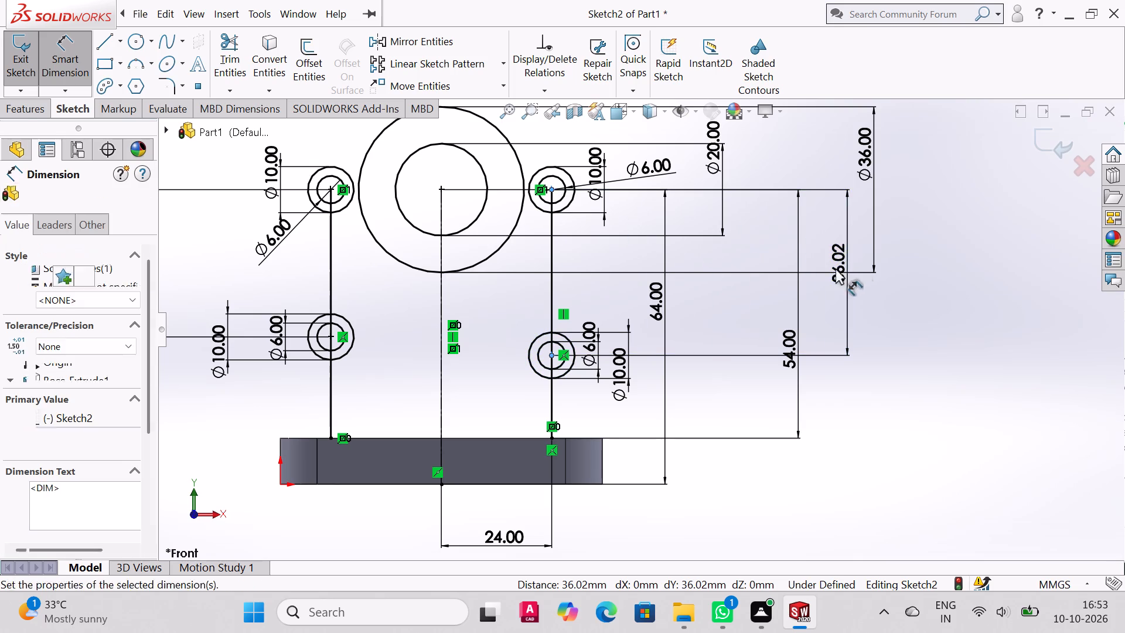
pyautogui.write('32')
pyautogui.press('Return')
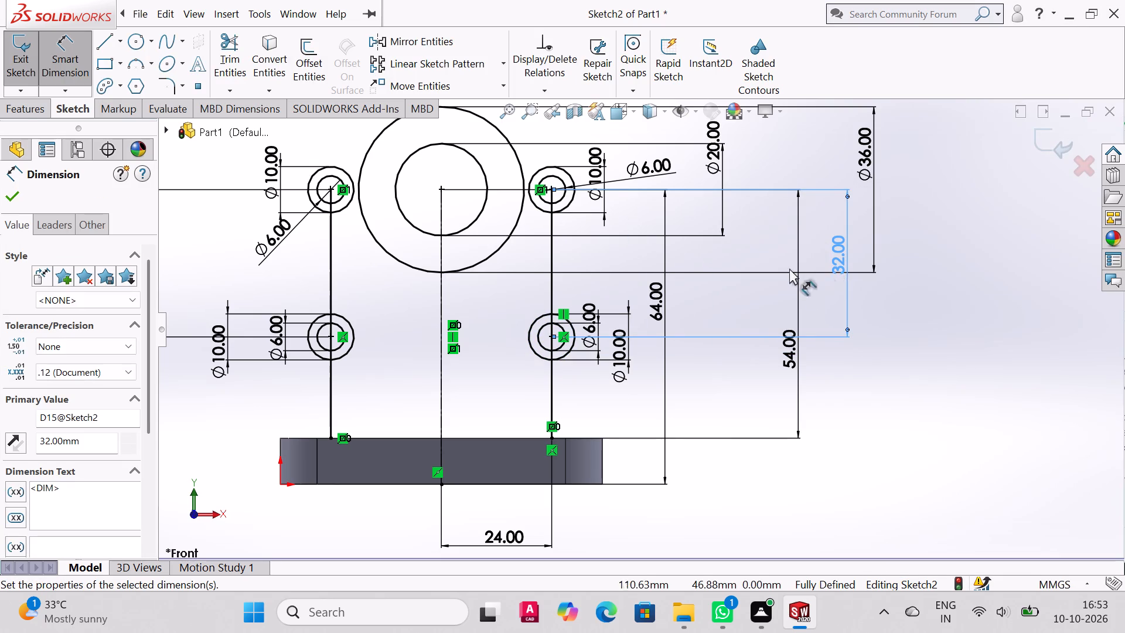
pyautogui.click(5, 196)
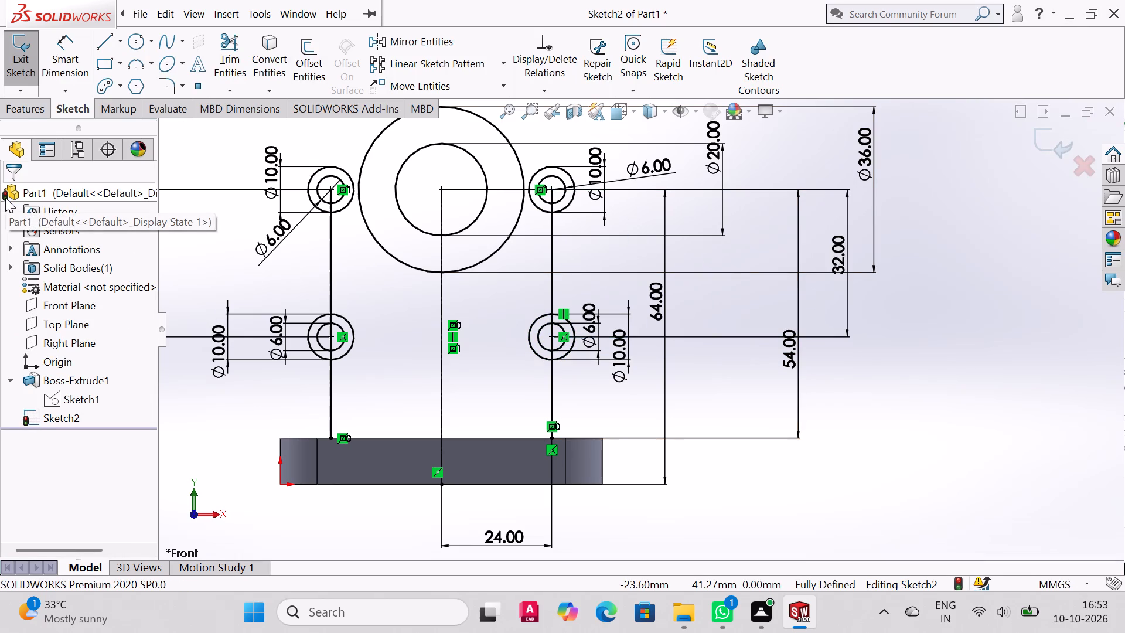
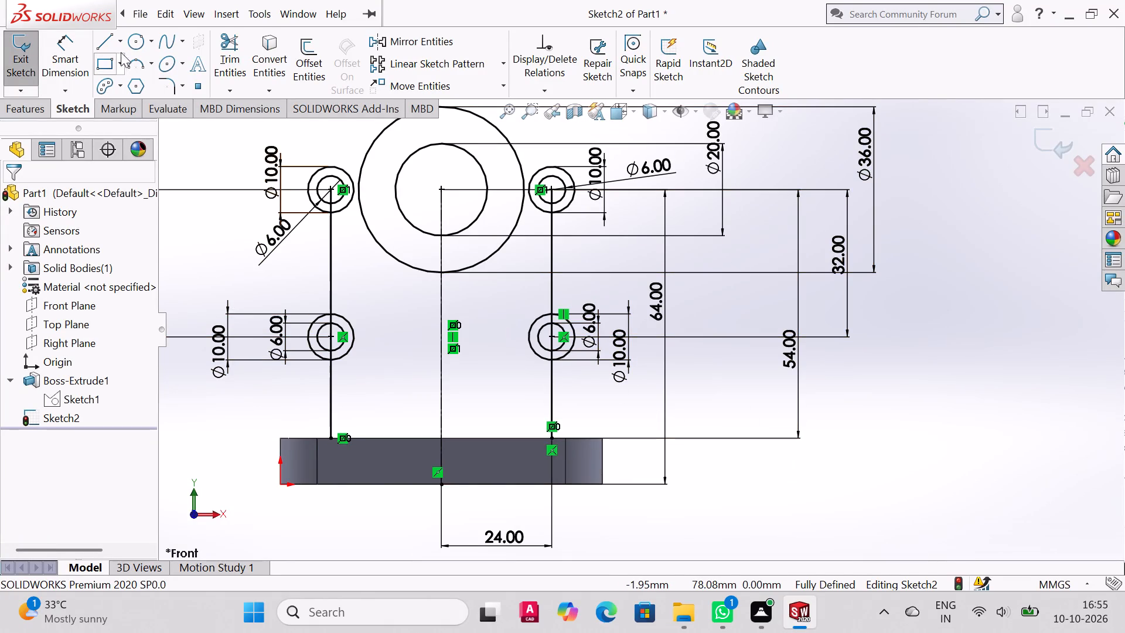
# Sketch a circle about 14 mm in diameter inside the 20 mm circle, sharing its centre.
pyautogui.click(140, 39)
pyautogui.click(441, 189)
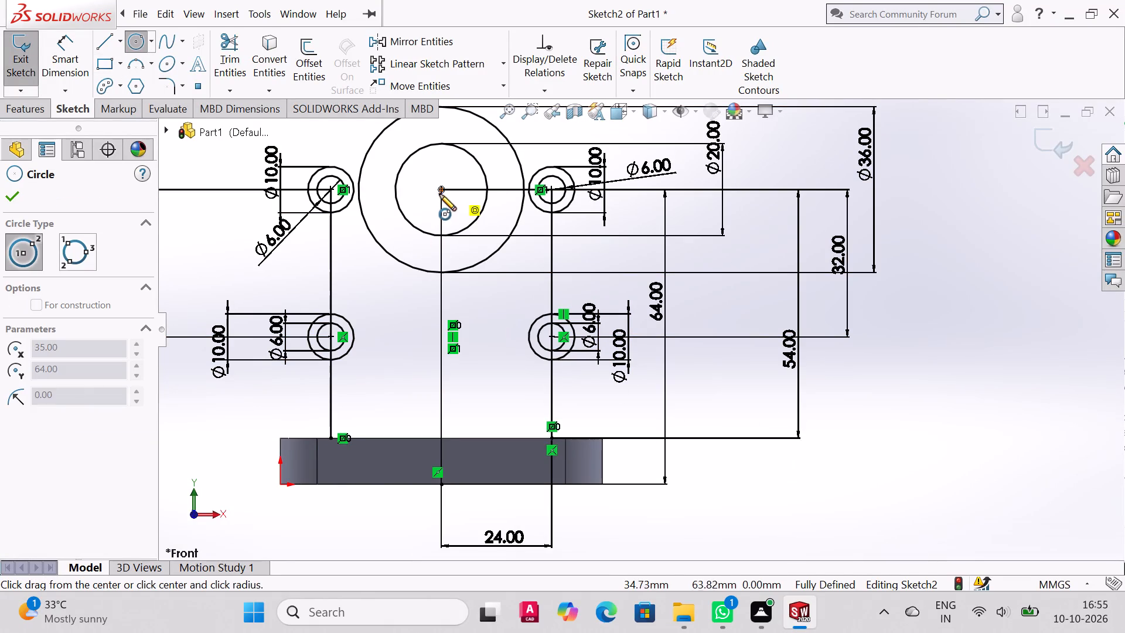
pyautogui.click(468, 208)
pyautogui.rightClick(467, 208)
pyautogui.click(507, 226)
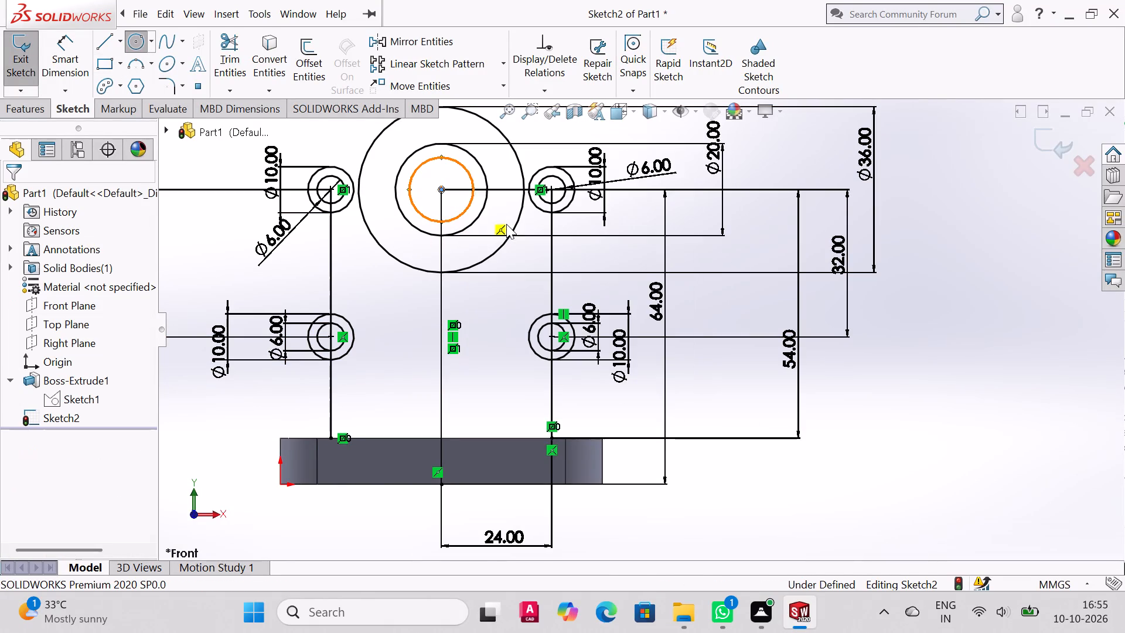
# Dimension the new innermost central circle to a 16 mm diameter.
pyautogui.click(67, 42)
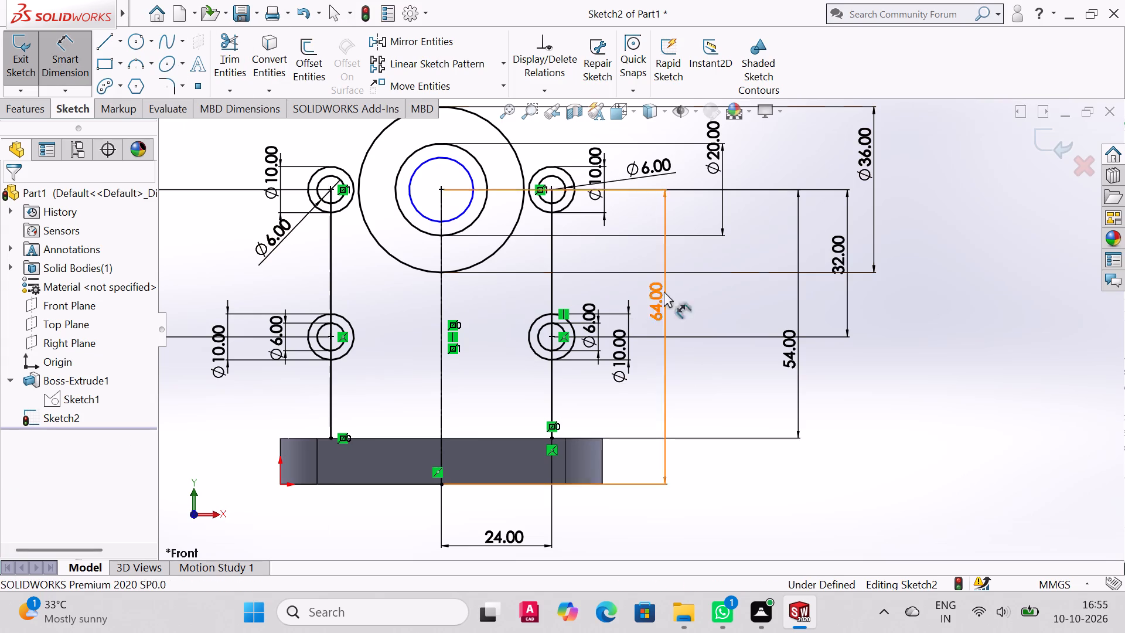
pyautogui.click(469, 172)
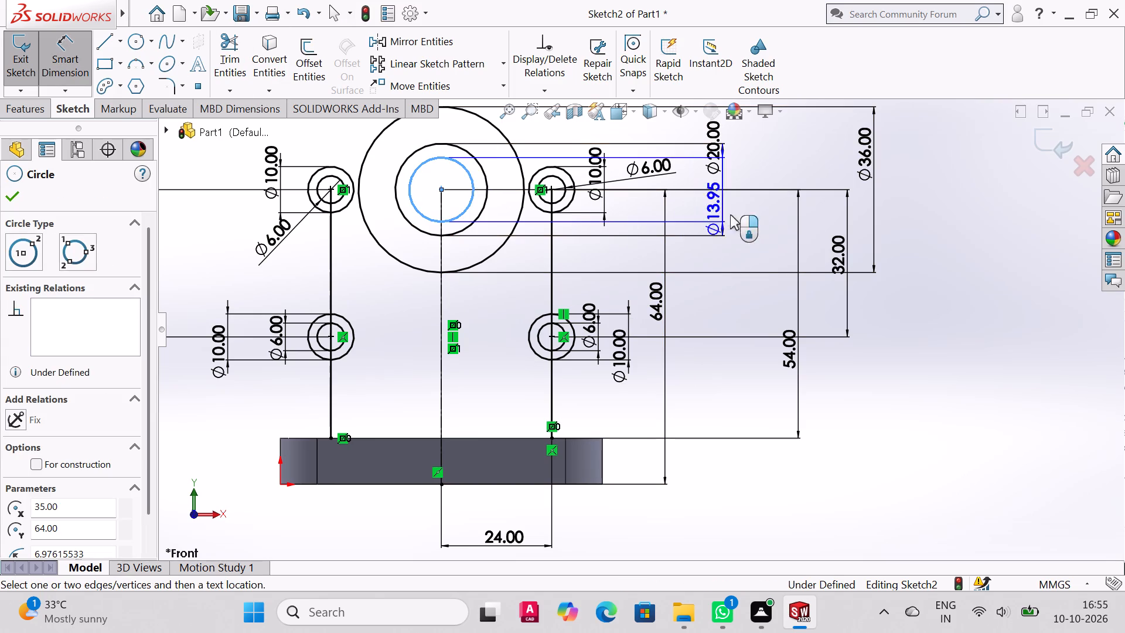
pyautogui.click(769, 210)
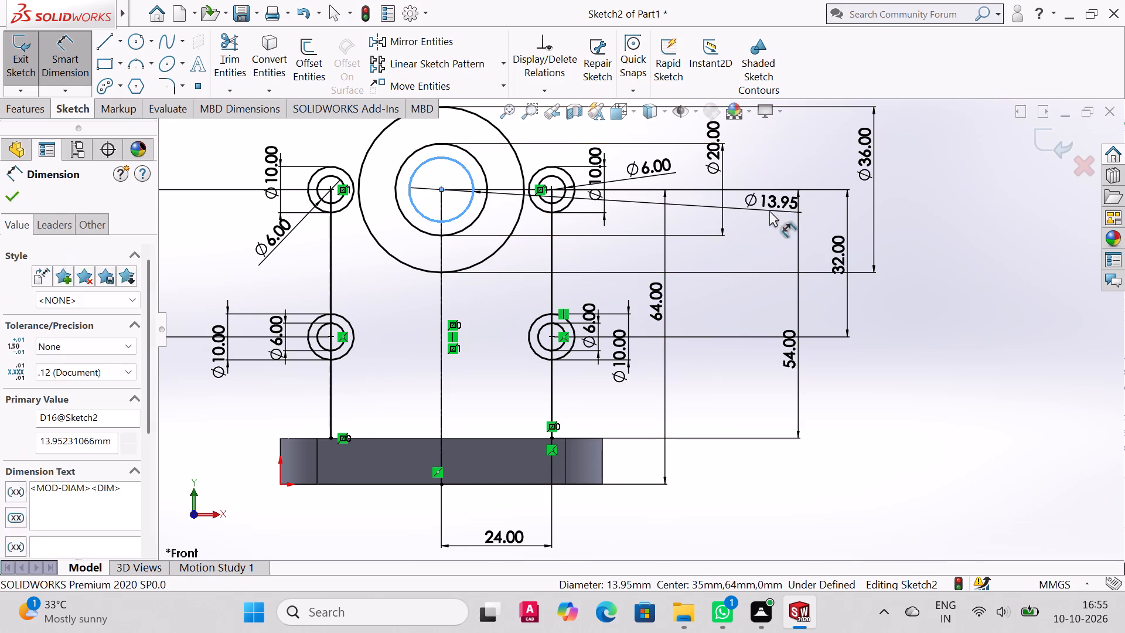
pyautogui.write('16')
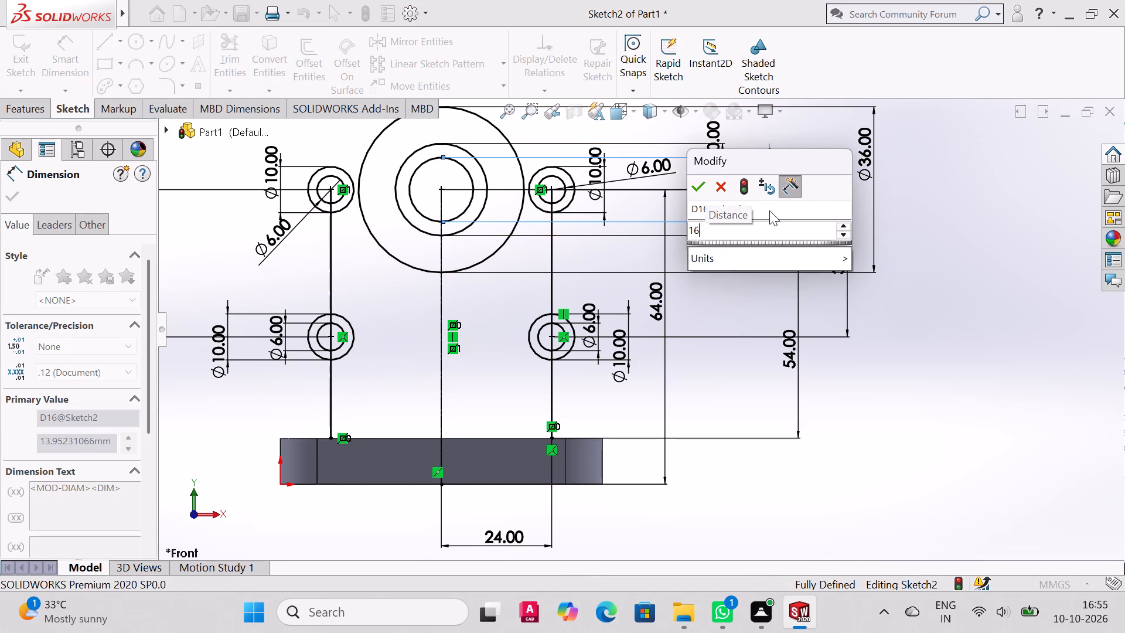
pyautogui.press('Return')
pyautogui.click(13, 207)
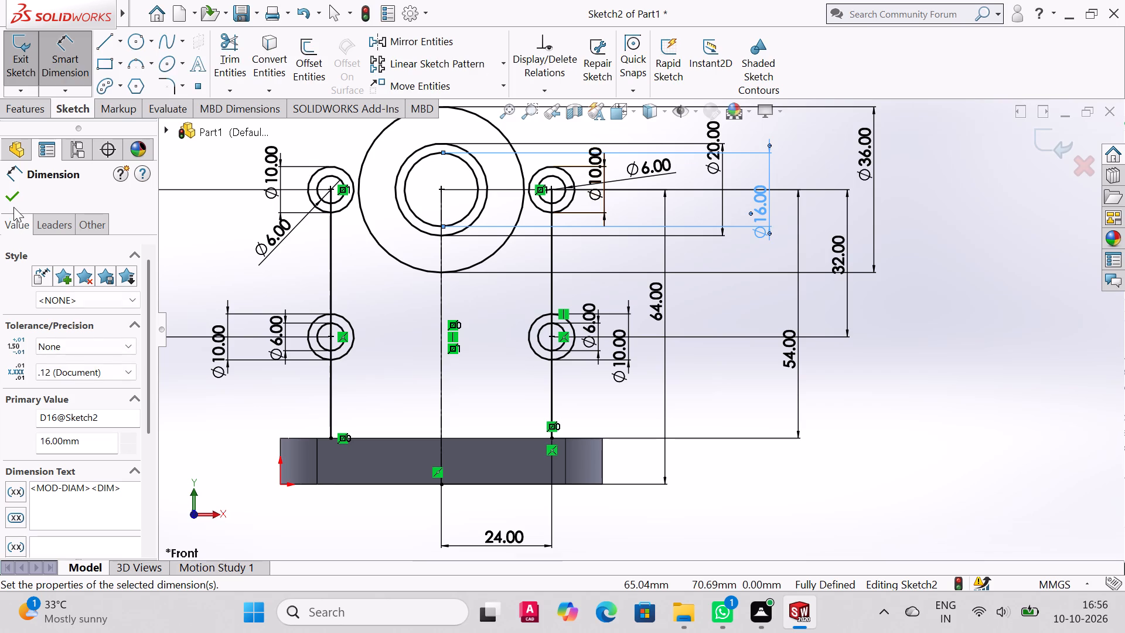
pyautogui.click(12, 195)
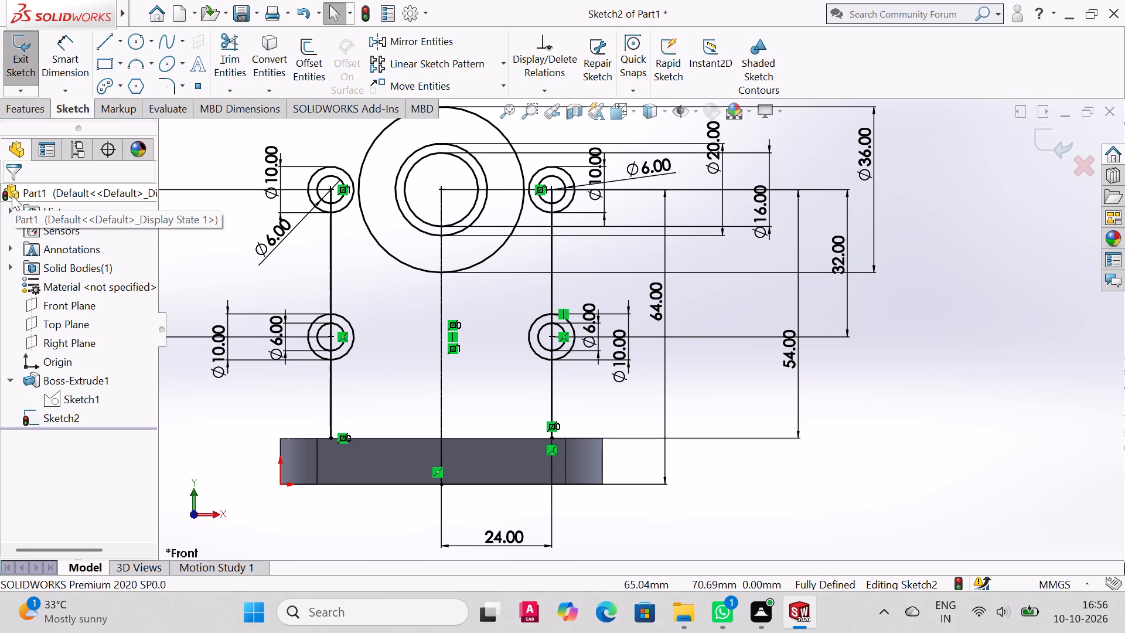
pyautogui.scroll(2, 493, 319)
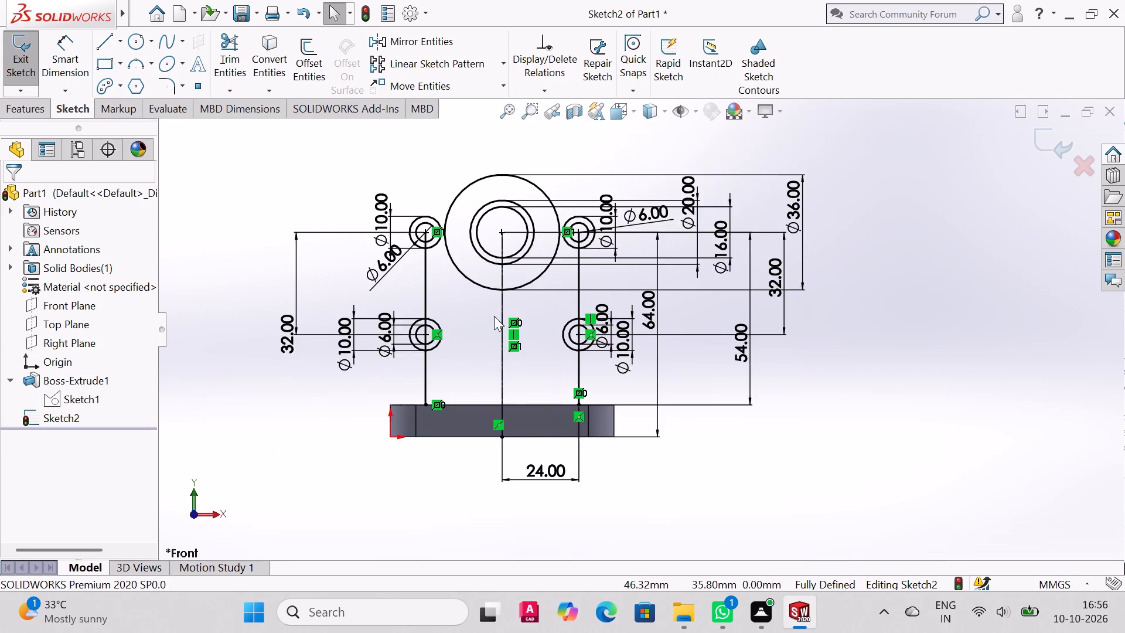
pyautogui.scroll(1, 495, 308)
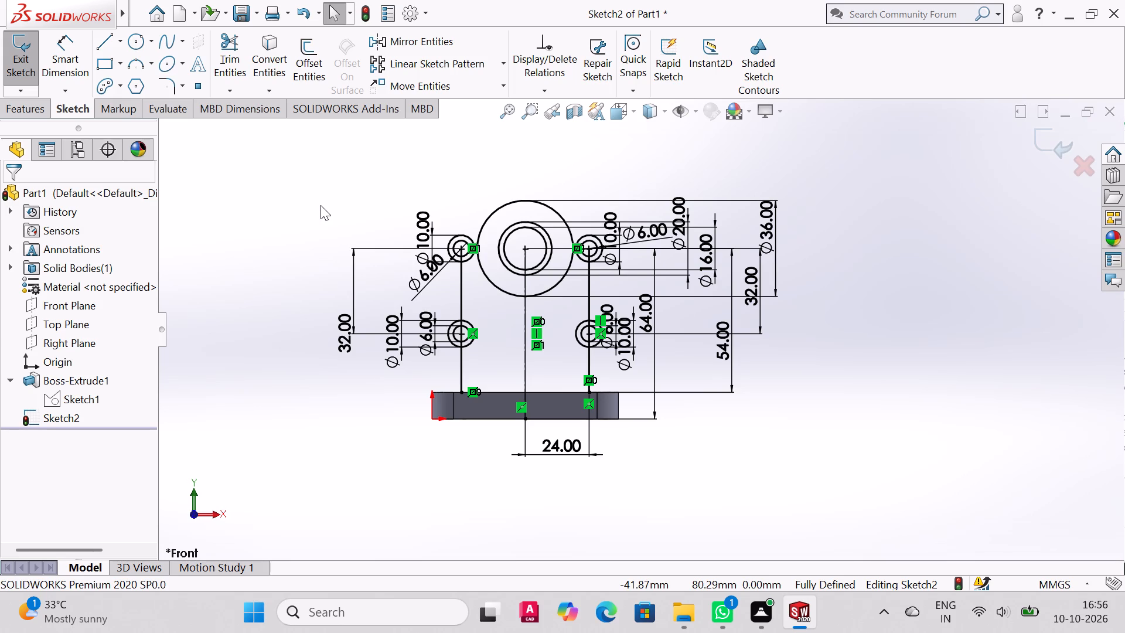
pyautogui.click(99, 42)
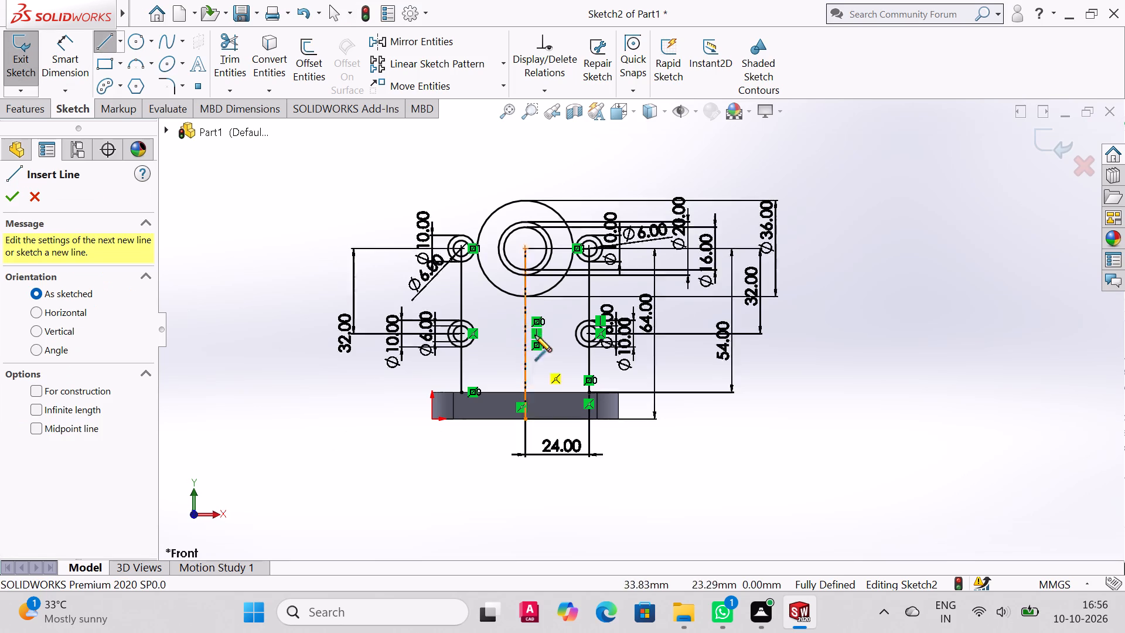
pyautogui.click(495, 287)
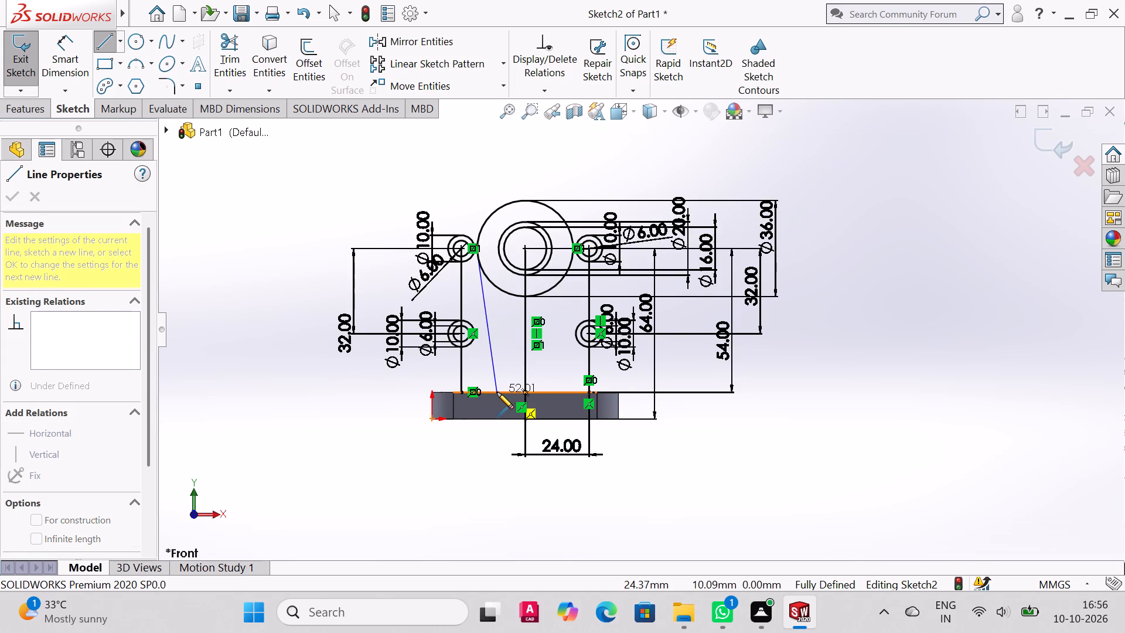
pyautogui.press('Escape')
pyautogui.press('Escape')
# Sketch two vertical lines from the base's top edge up to the 36 mm circle, about 9 mm left and 12 mm right of the centreline.
pyautogui.click(110, 42)
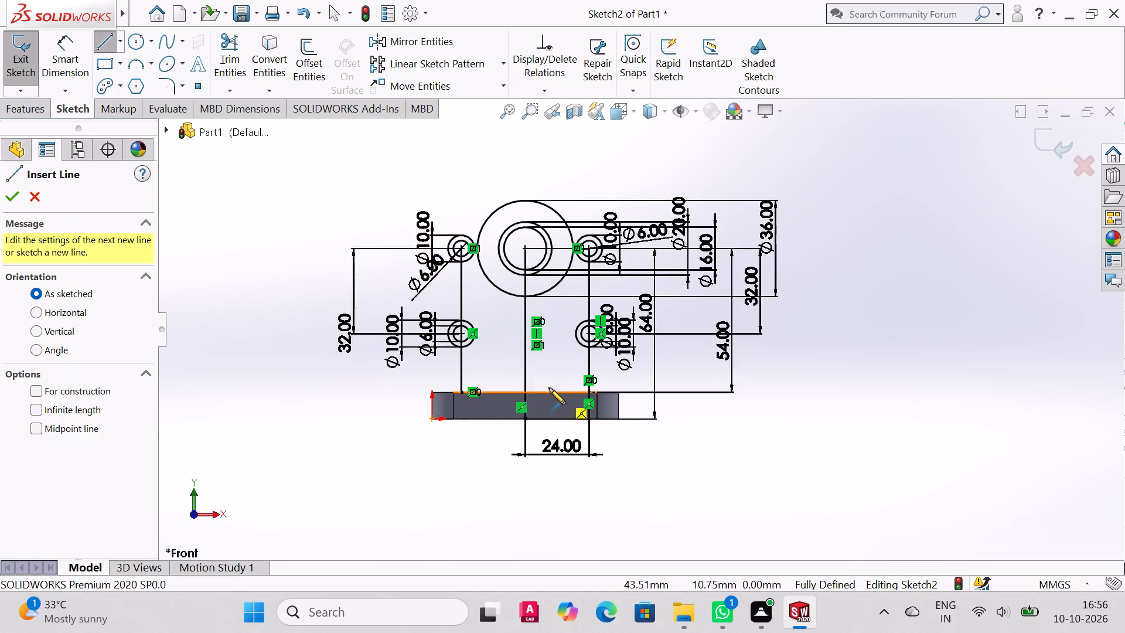
pyautogui.click(501, 393)
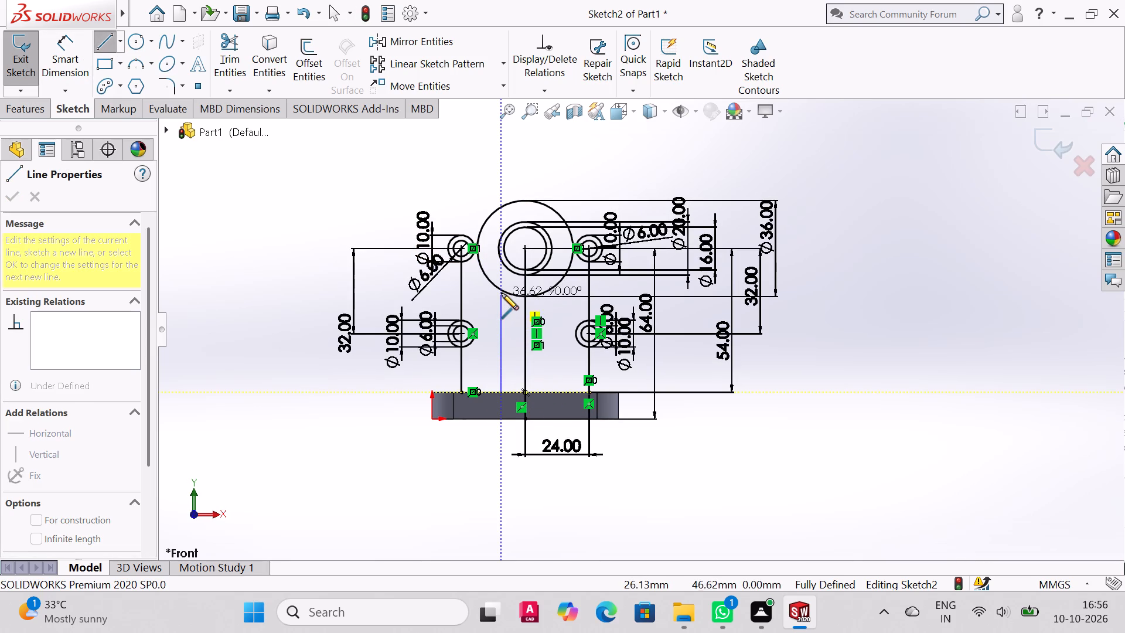
pyautogui.click(502, 289)
pyautogui.rightClick(502, 289)
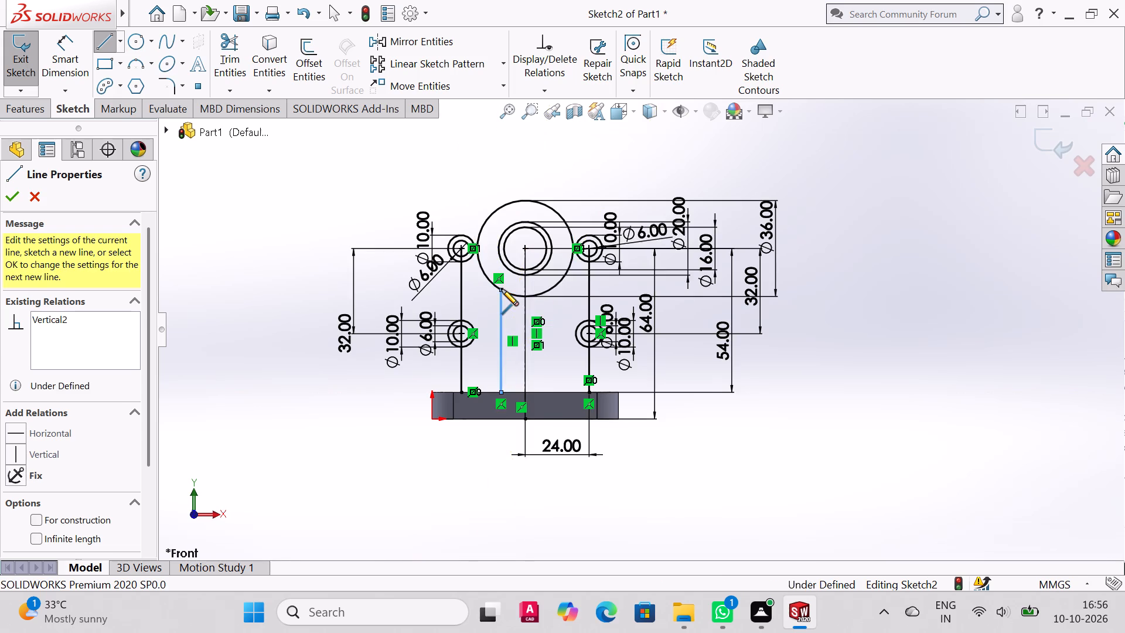
pyautogui.click(531, 296)
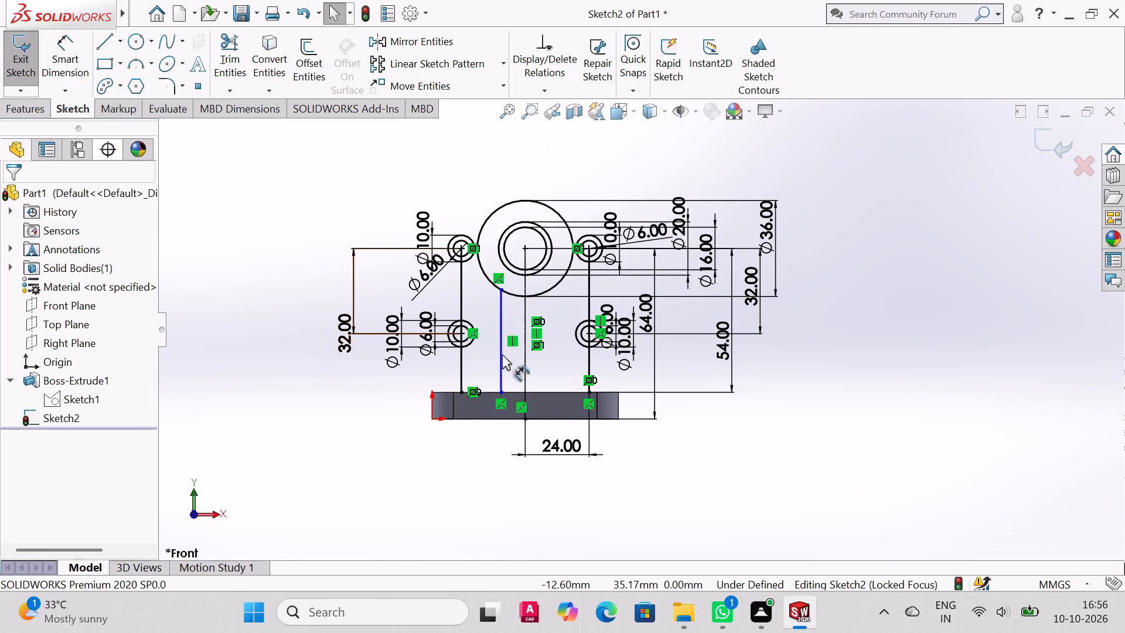
pyautogui.click(100, 46)
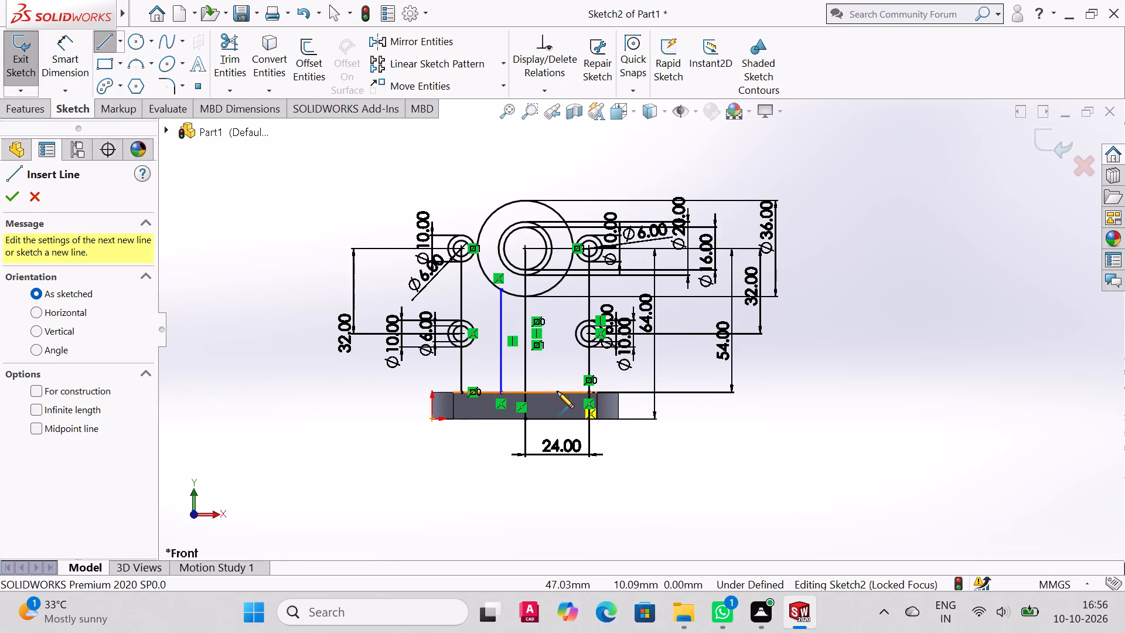
pyautogui.click(557, 392)
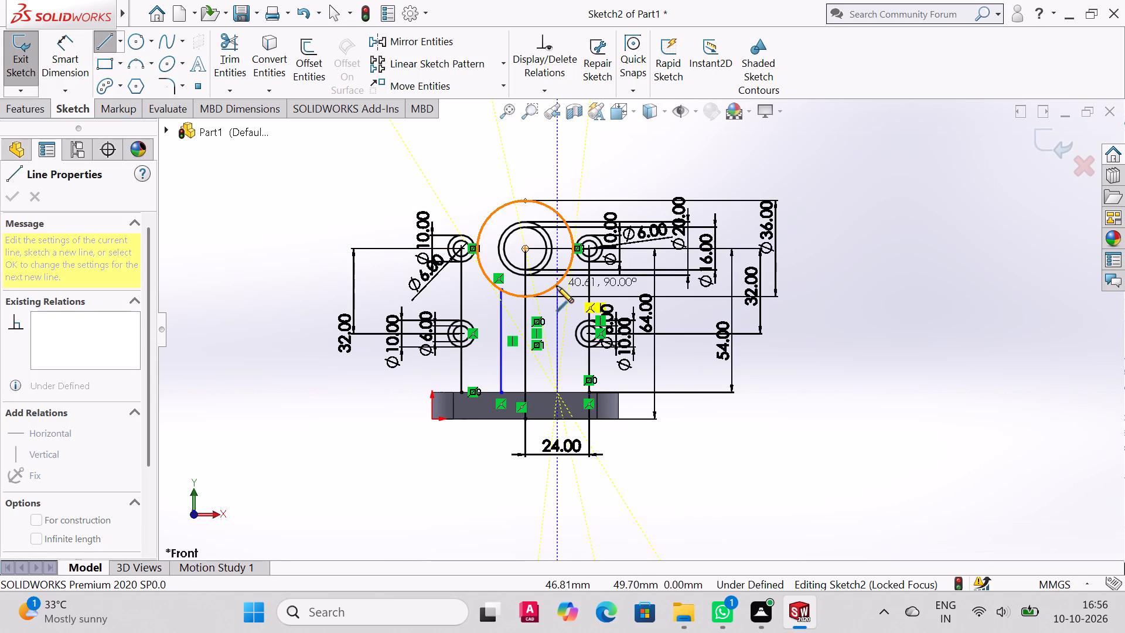
pyautogui.click(558, 282)
pyautogui.rightClick(558, 282)
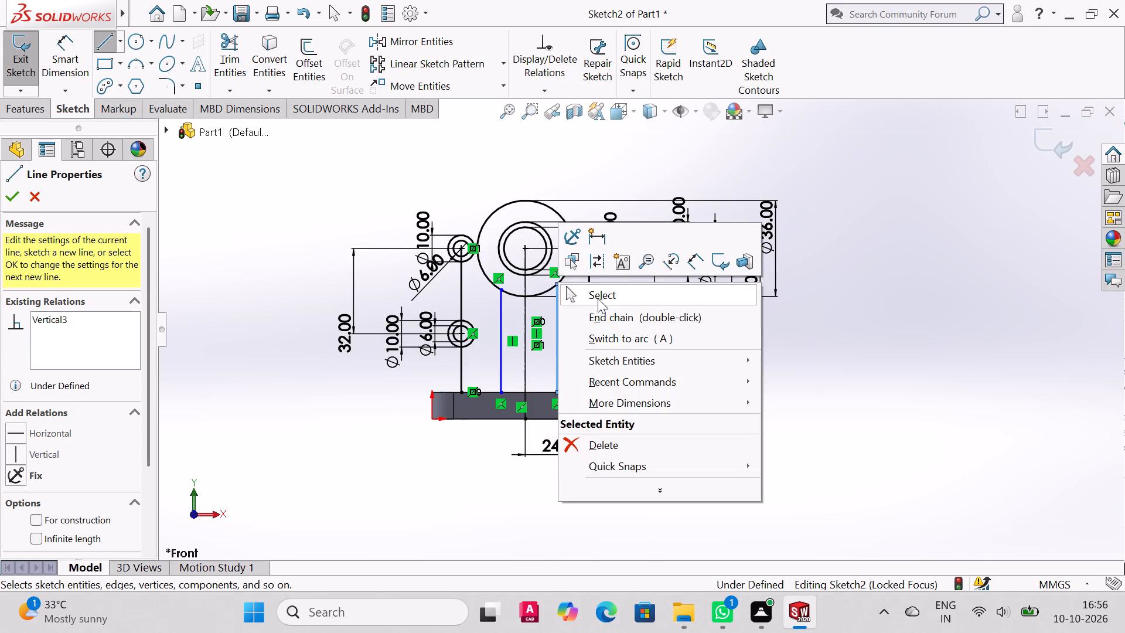
pyautogui.click(598, 298)
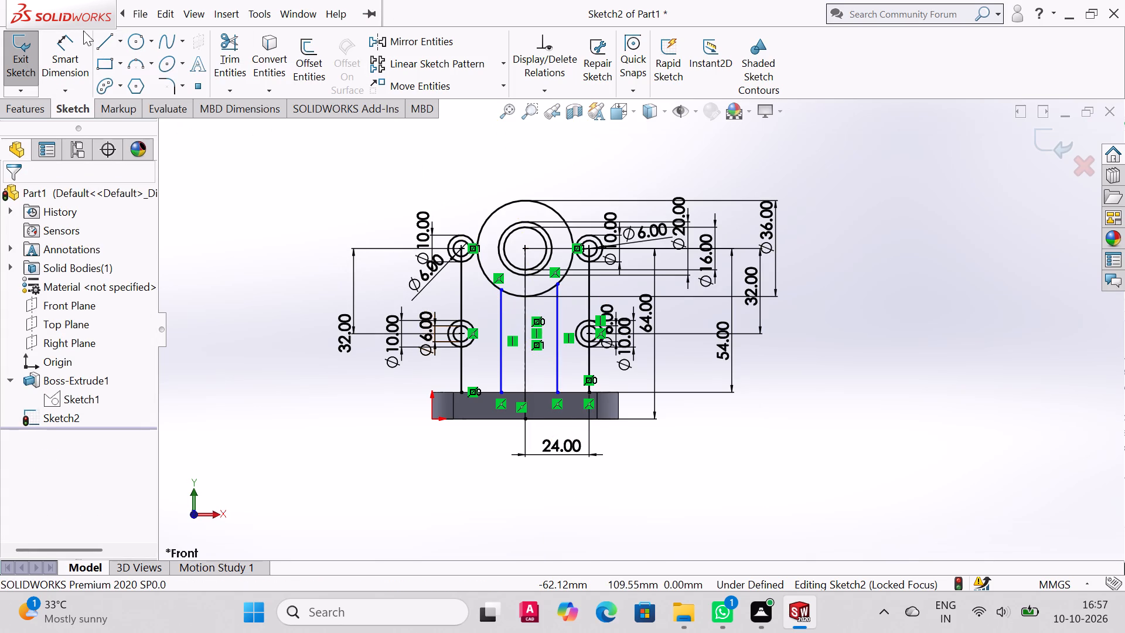
# Dimension the distance between the new left vertical line and the centreline to 12.5 mm.
pyautogui.click(66, 53)
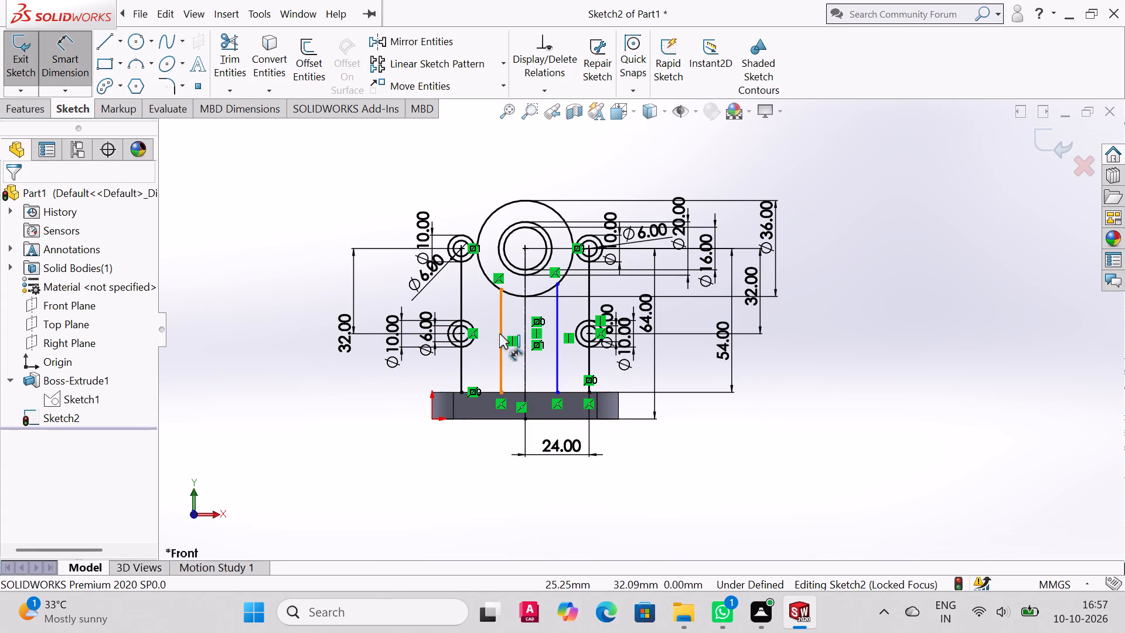
pyautogui.click(499, 333)
pyautogui.click(524, 325)
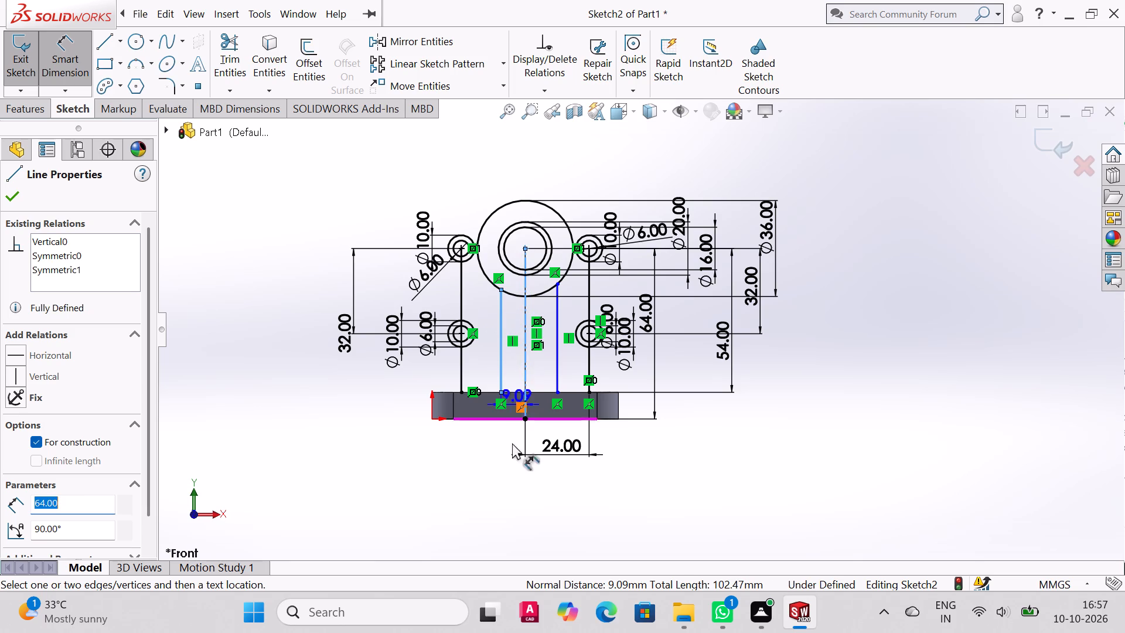
pyautogui.click(507, 488)
pyautogui.write('12,')
pyautogui.press('BackSpace')
pyautogui.write('.5')
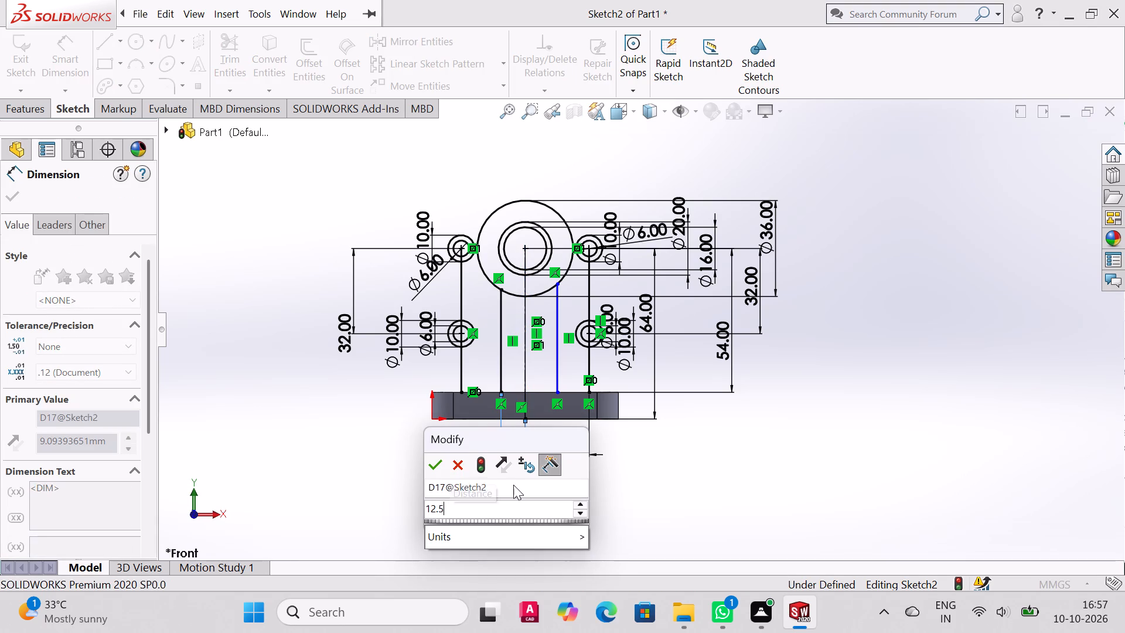
pyautogui.press('Return')
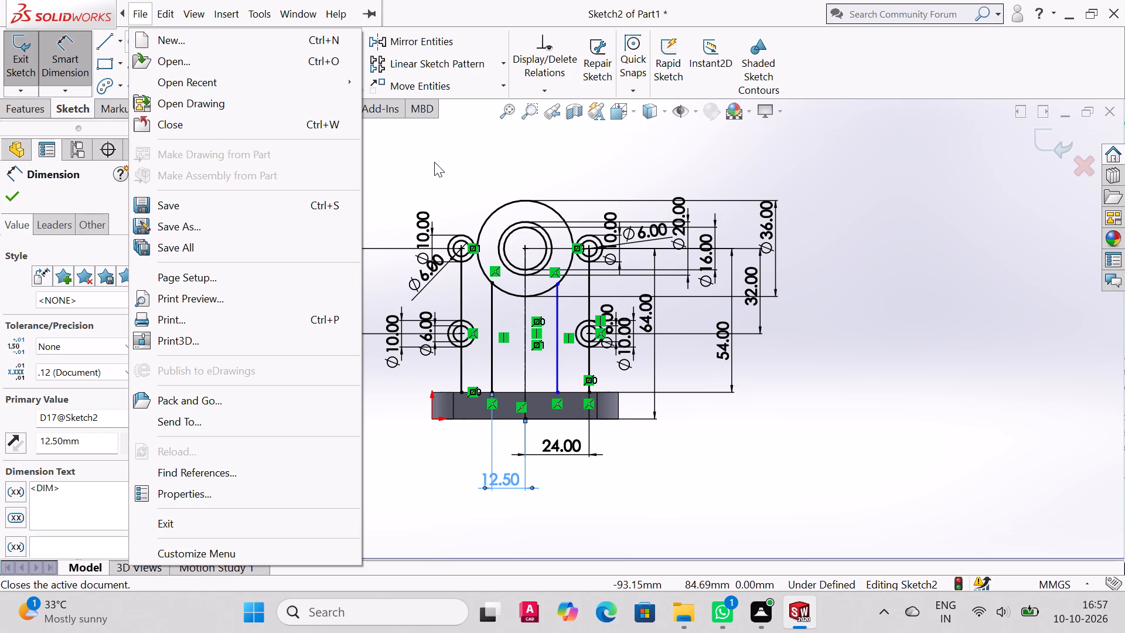
pyautogui.press('Escape')
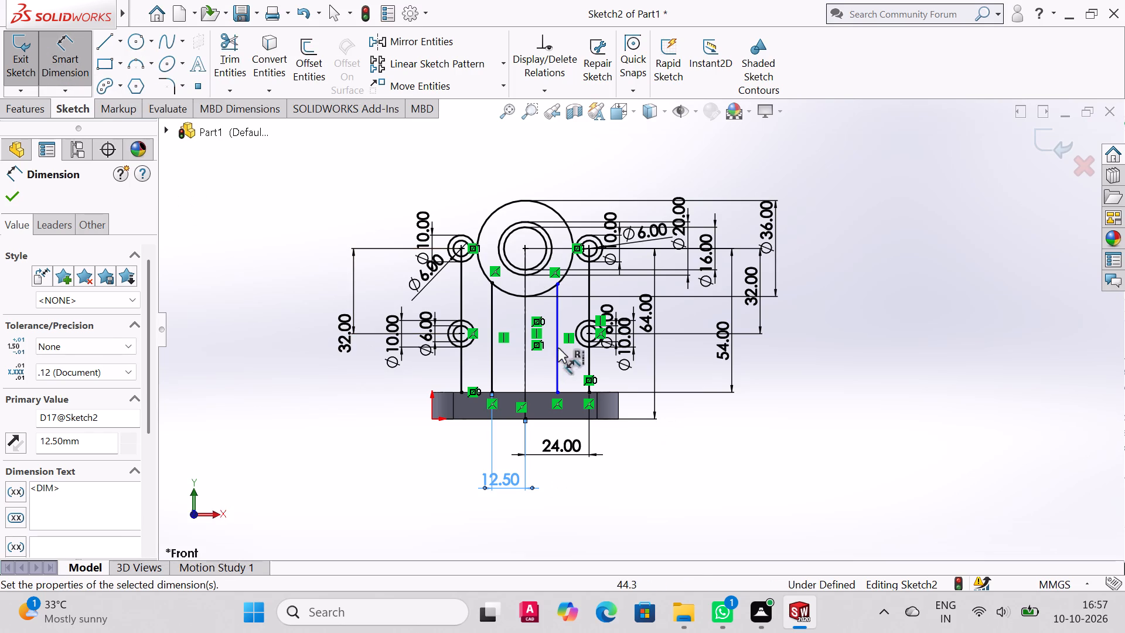
# Dimension the distance between the new right vertical line and the centreline to 12.5 mm.
pyautogui.click(526, 365)
pyautogui.click(560, 361)
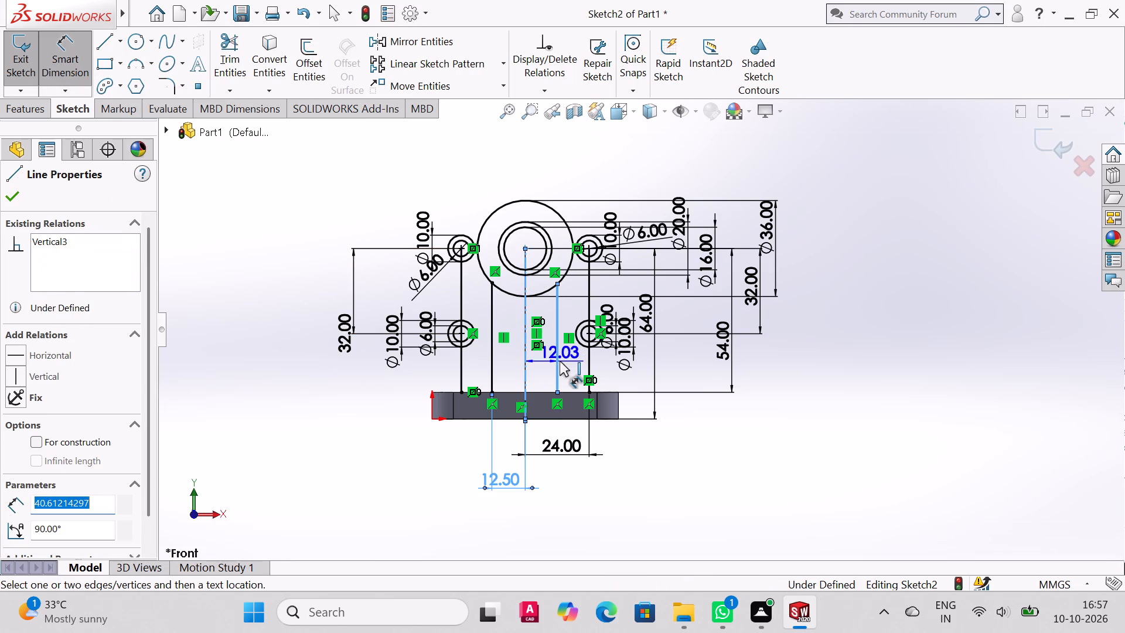
pyautogui.click(551, 488)
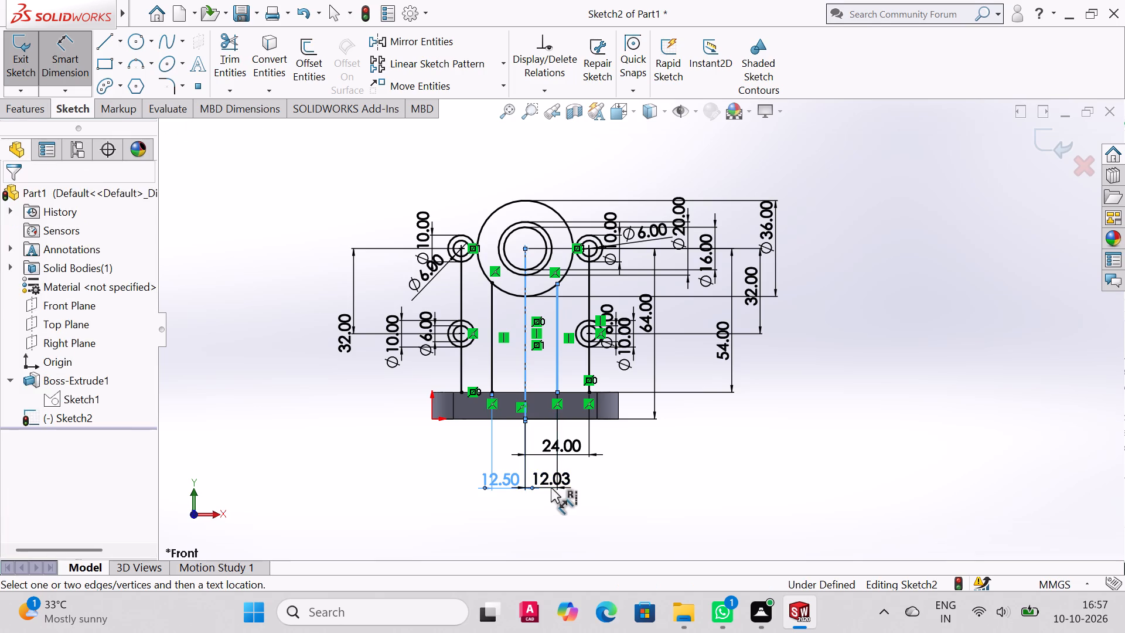
pyautogui.write('12.5')
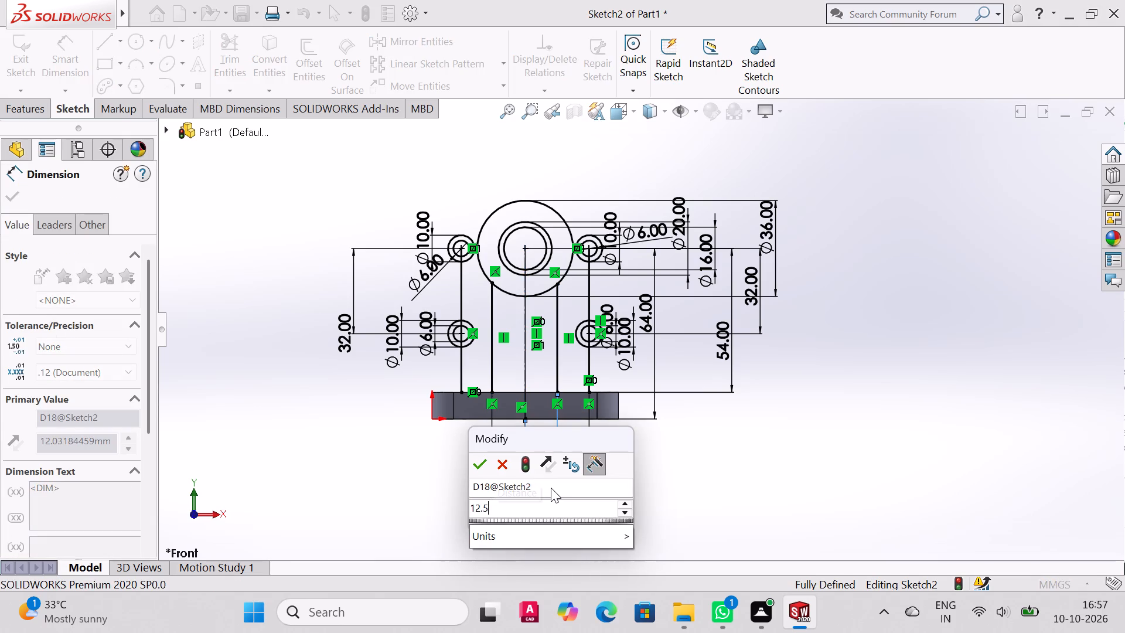
pyautogui.press('Return')
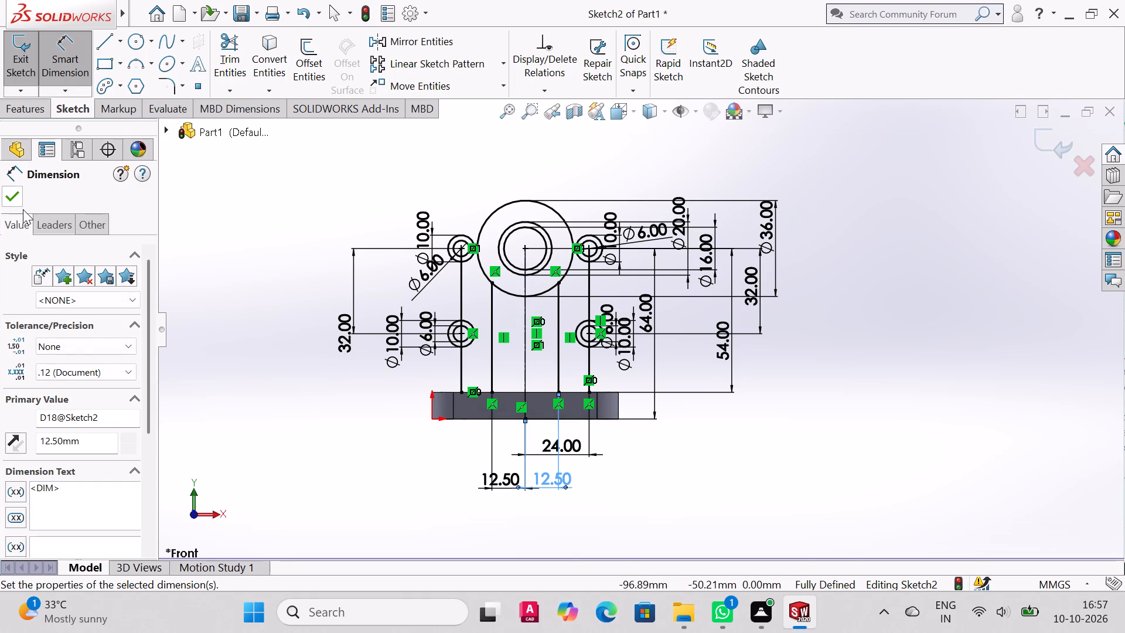
pyautogui.click(14, 199)
# Trim away the lower arc of the 36 mm circle between the two inner vertical lines.
pyautogui.scroll(2, 517, 295)
pyautogui.scroll(-3, 537, 291)
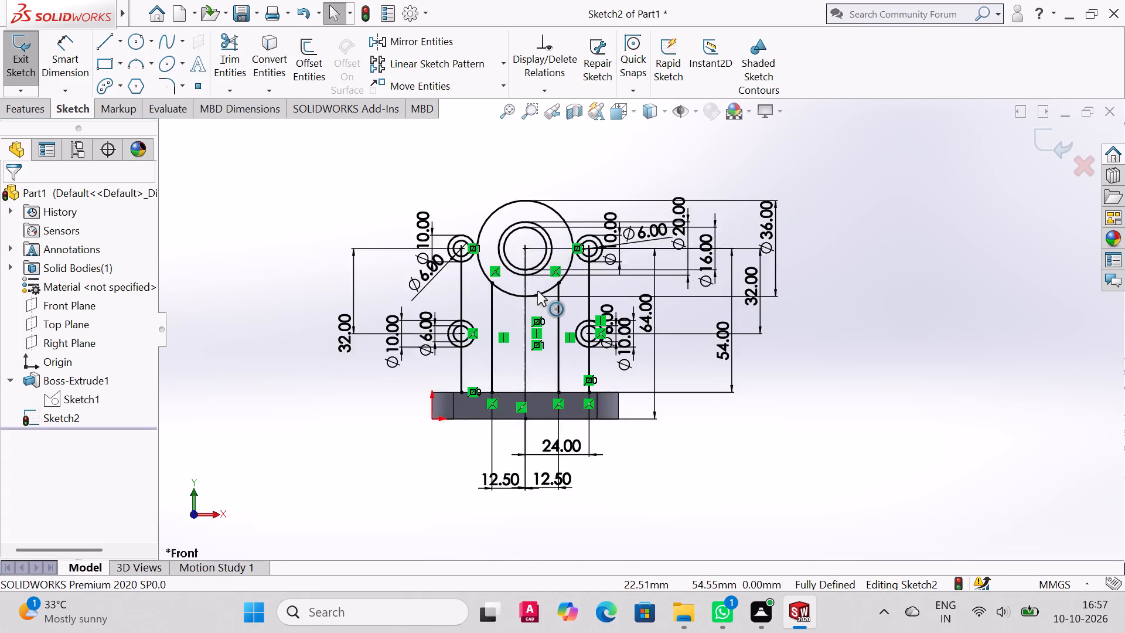
pyautogui.scroll(-1, 537, 291)
pyautogui.click(69, 48)
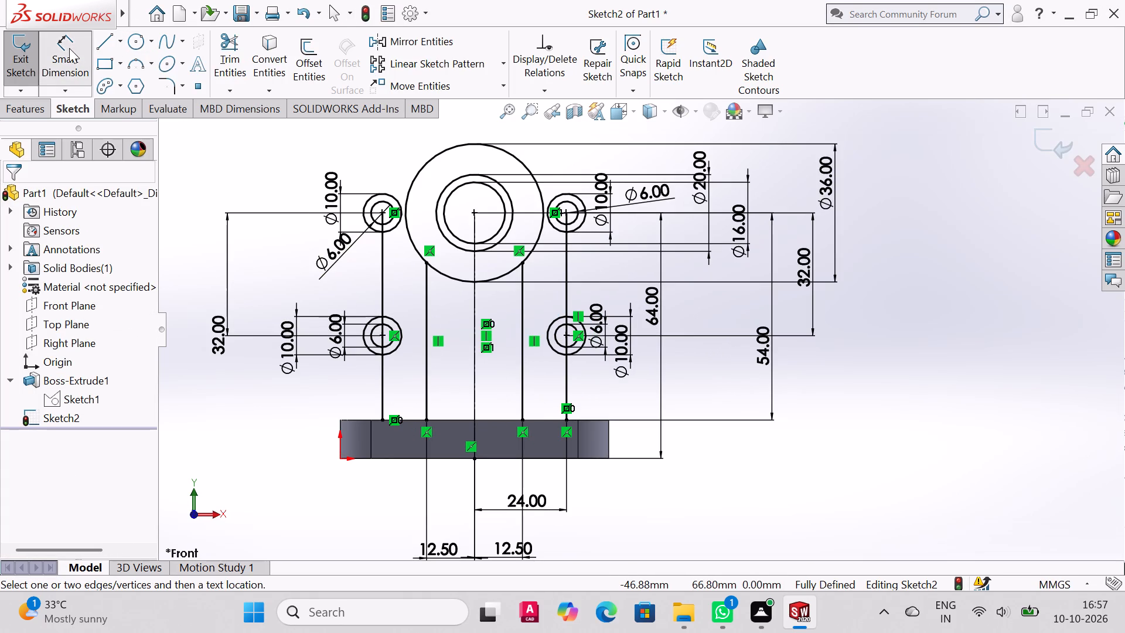
pyautogui.click(226, 42)
pyautogui.moveTo(447, 250); pyautogui.dragTo(447, 280)
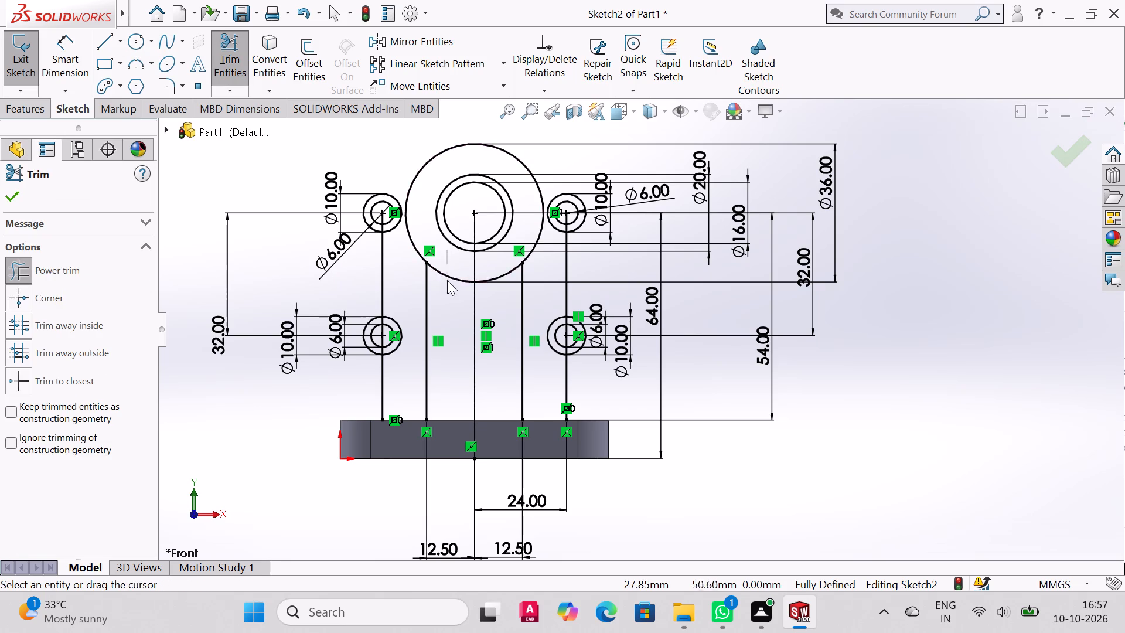
pyautogui.moveTo(447, 280); pyautogui.dragTo(447, 291)
pyautogui.moveTo(492, 261); pyautogui.dragTo(504, 278)
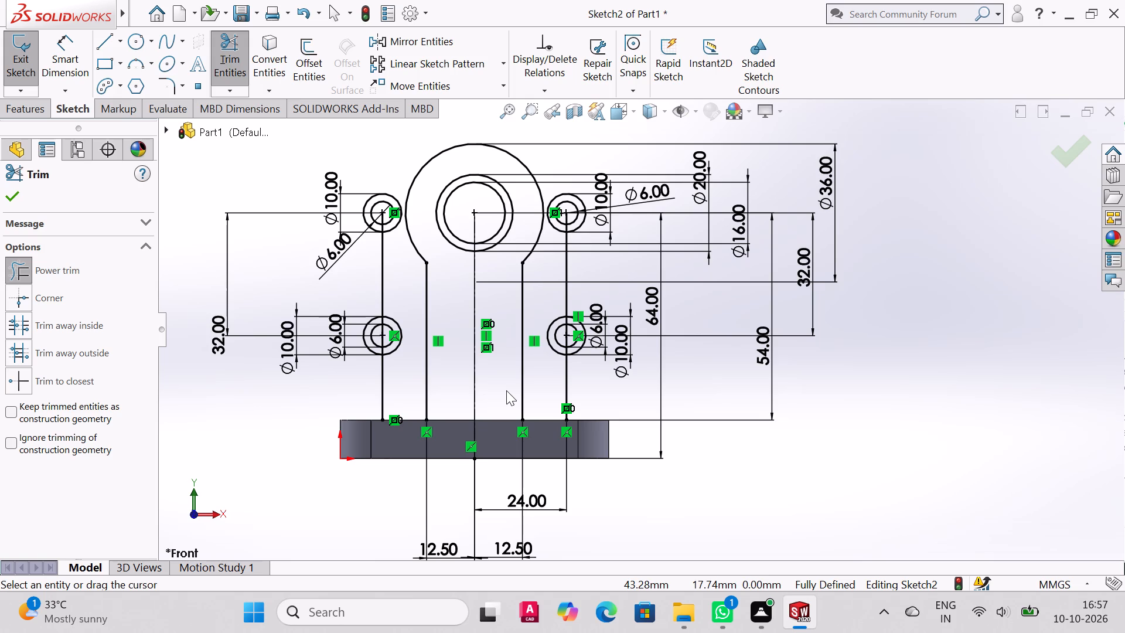
pyautogui.click(19, 195)
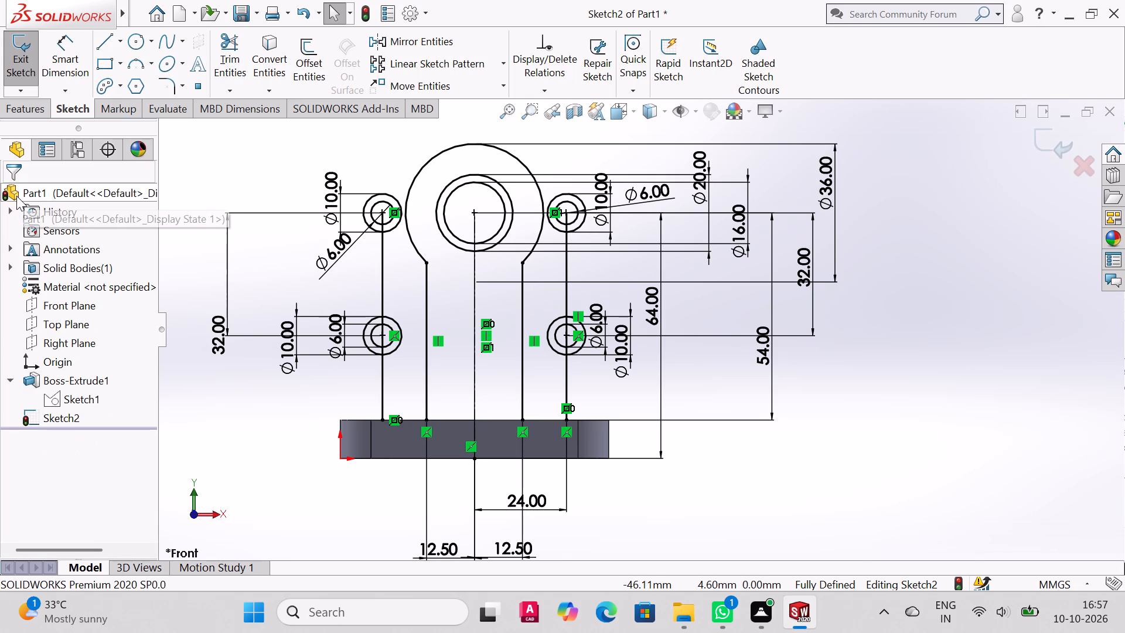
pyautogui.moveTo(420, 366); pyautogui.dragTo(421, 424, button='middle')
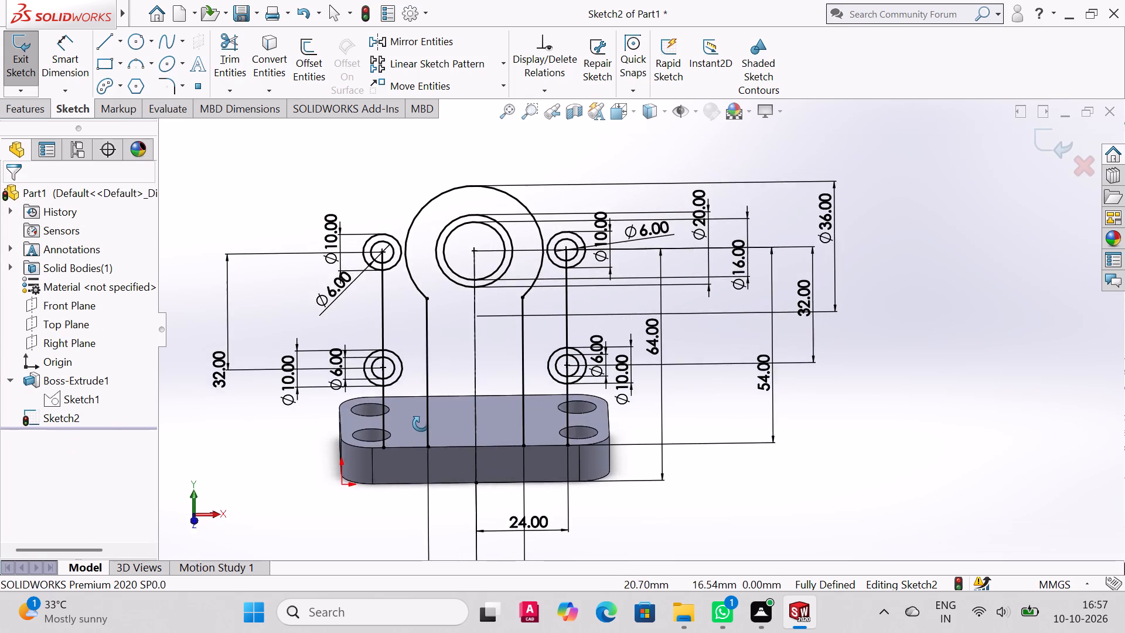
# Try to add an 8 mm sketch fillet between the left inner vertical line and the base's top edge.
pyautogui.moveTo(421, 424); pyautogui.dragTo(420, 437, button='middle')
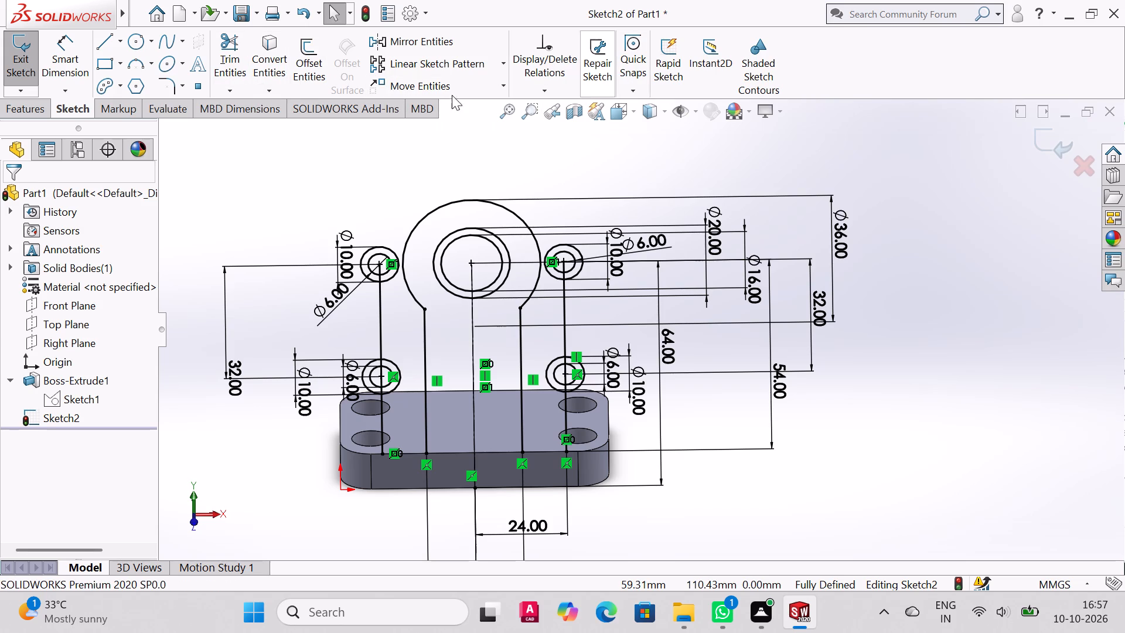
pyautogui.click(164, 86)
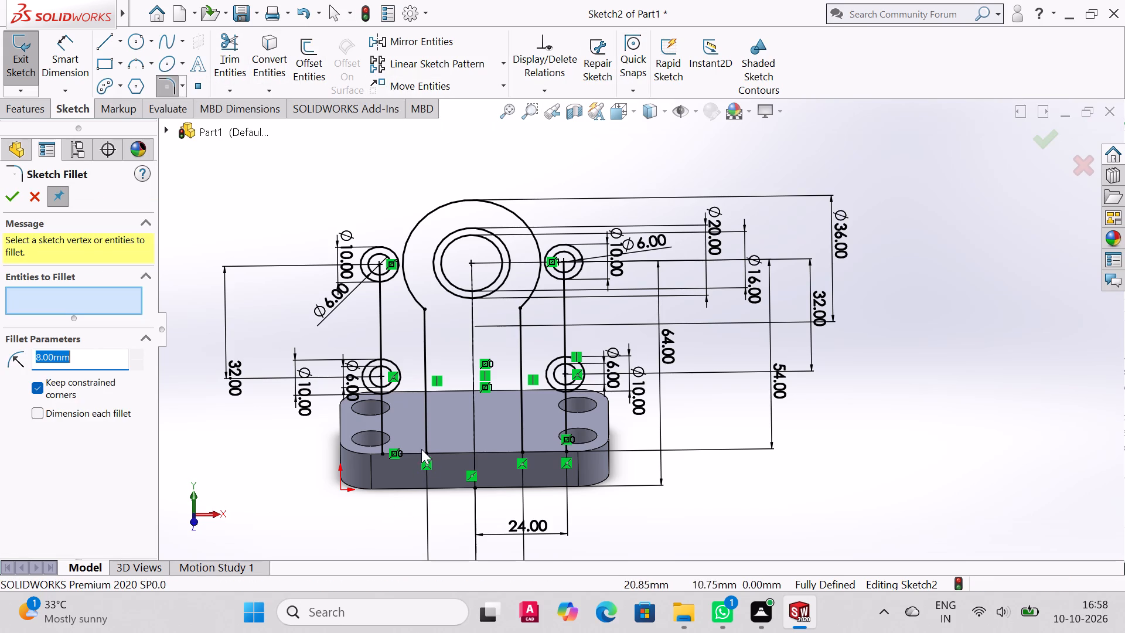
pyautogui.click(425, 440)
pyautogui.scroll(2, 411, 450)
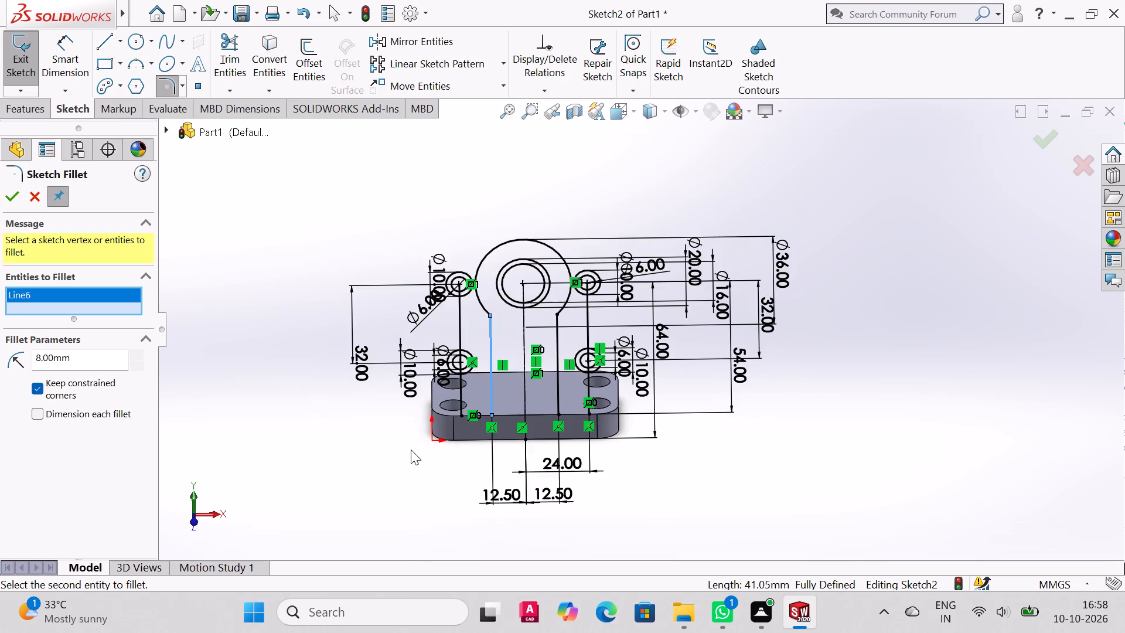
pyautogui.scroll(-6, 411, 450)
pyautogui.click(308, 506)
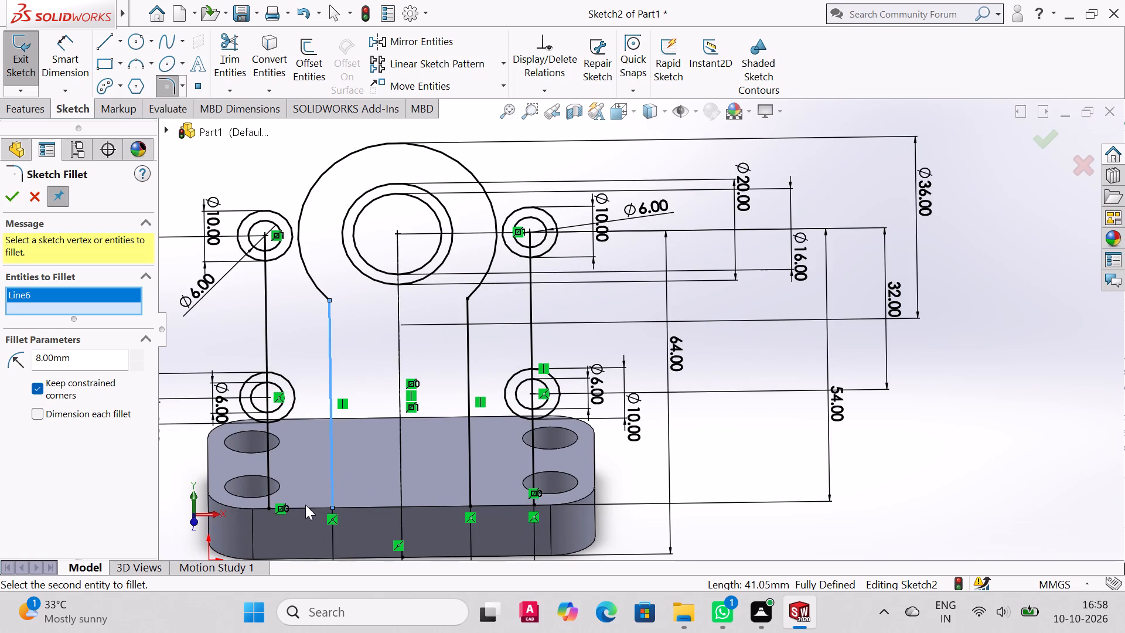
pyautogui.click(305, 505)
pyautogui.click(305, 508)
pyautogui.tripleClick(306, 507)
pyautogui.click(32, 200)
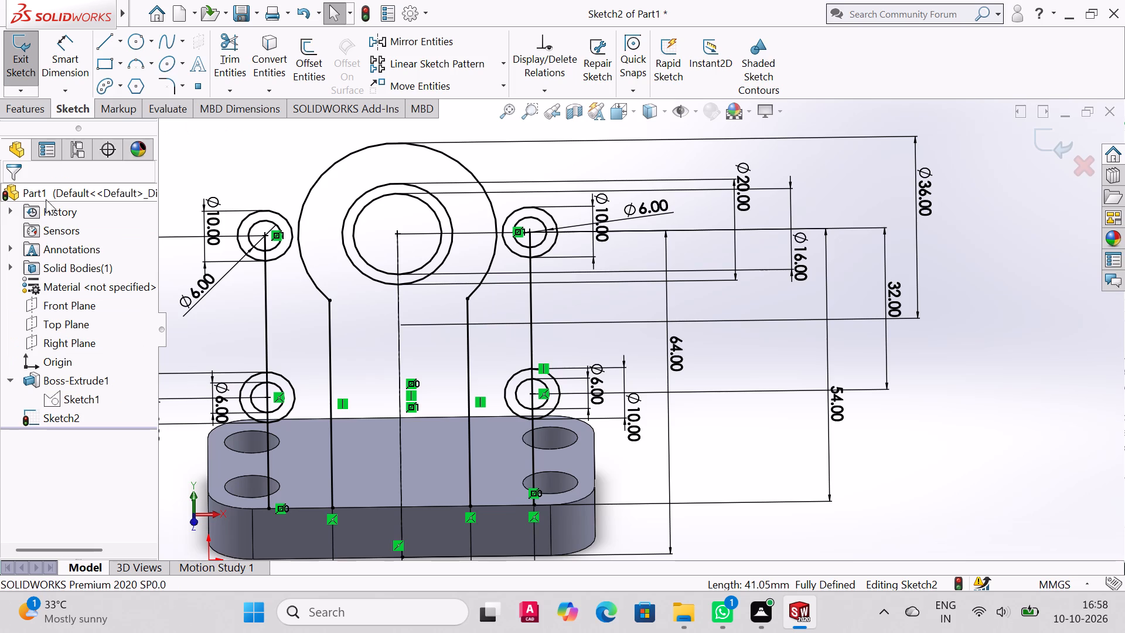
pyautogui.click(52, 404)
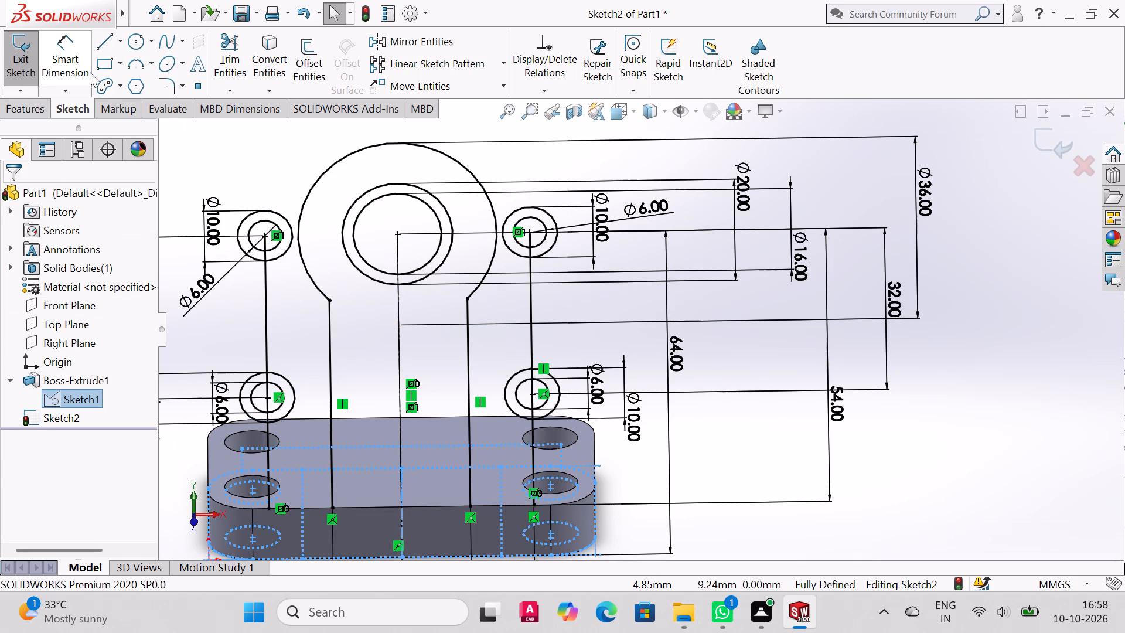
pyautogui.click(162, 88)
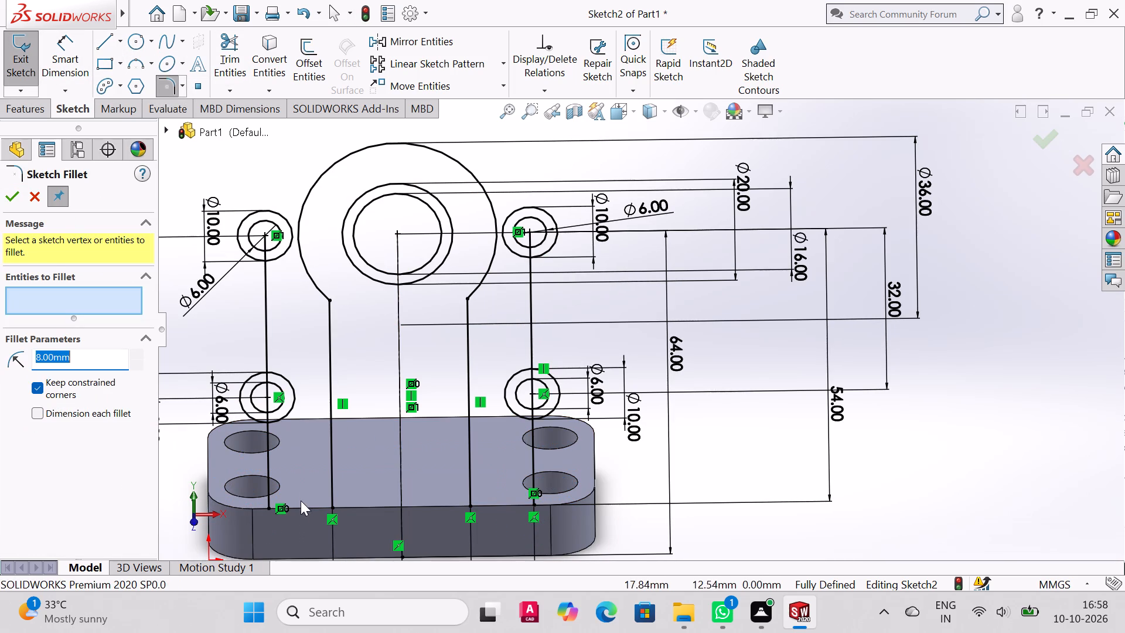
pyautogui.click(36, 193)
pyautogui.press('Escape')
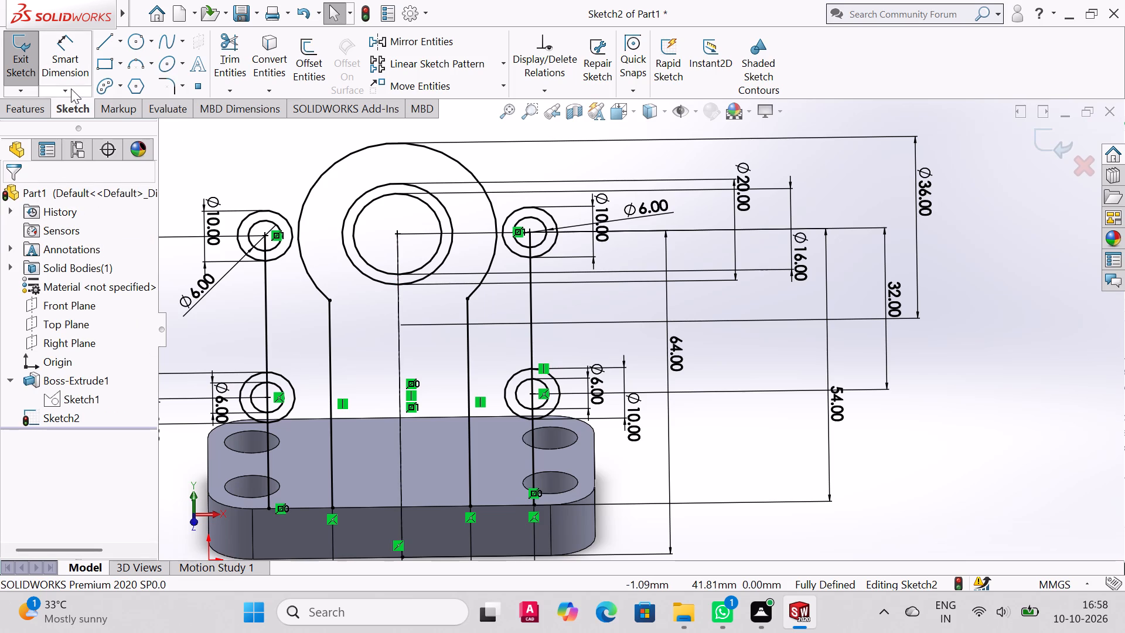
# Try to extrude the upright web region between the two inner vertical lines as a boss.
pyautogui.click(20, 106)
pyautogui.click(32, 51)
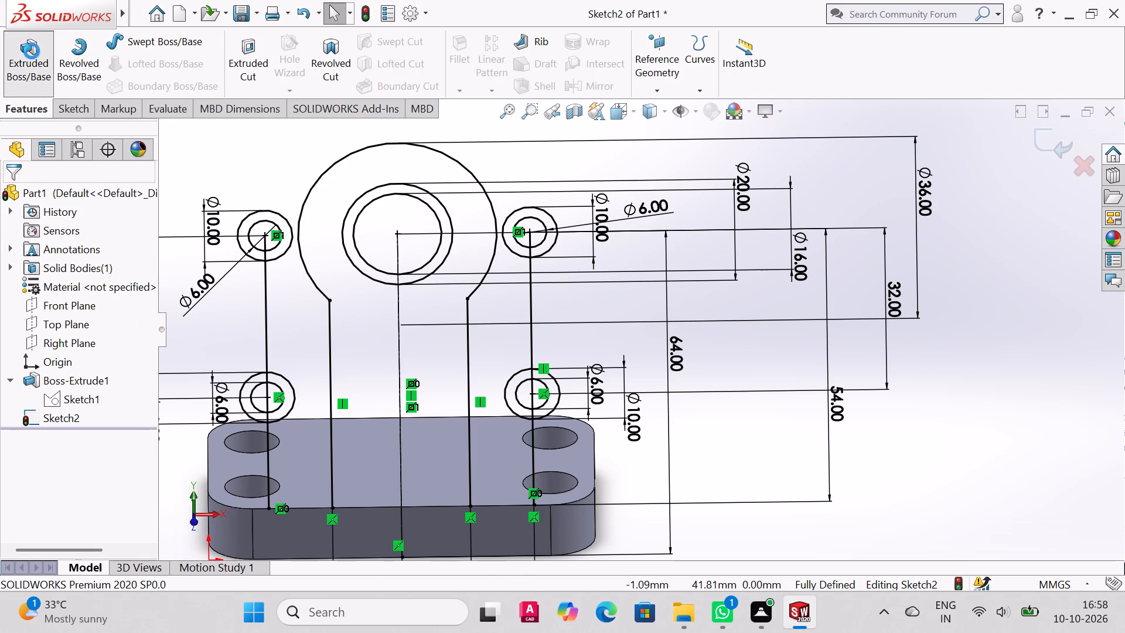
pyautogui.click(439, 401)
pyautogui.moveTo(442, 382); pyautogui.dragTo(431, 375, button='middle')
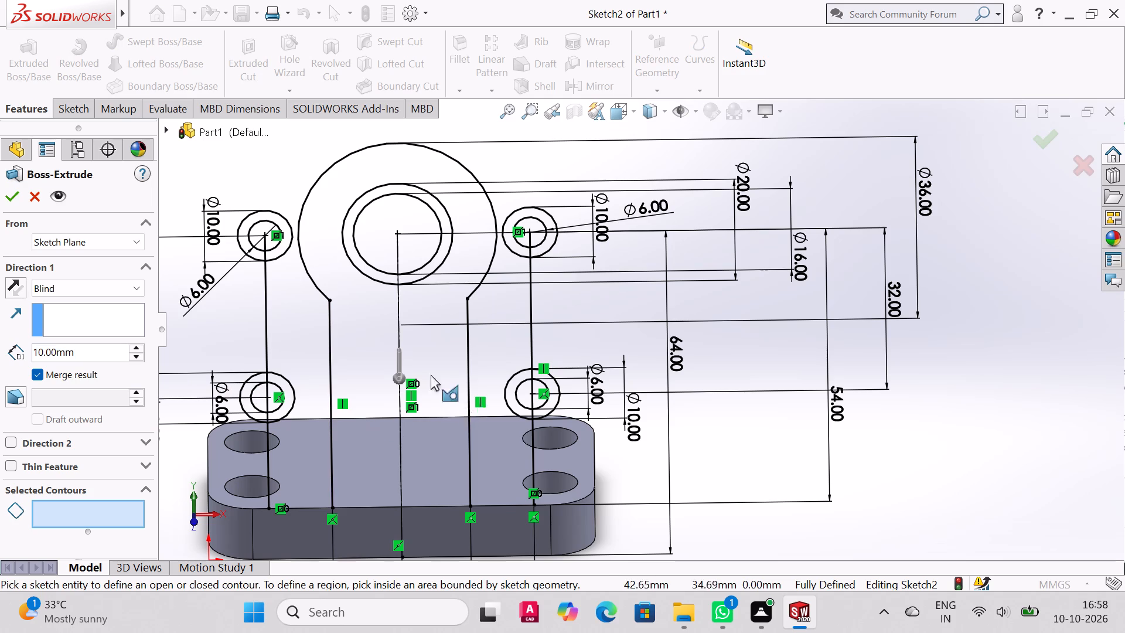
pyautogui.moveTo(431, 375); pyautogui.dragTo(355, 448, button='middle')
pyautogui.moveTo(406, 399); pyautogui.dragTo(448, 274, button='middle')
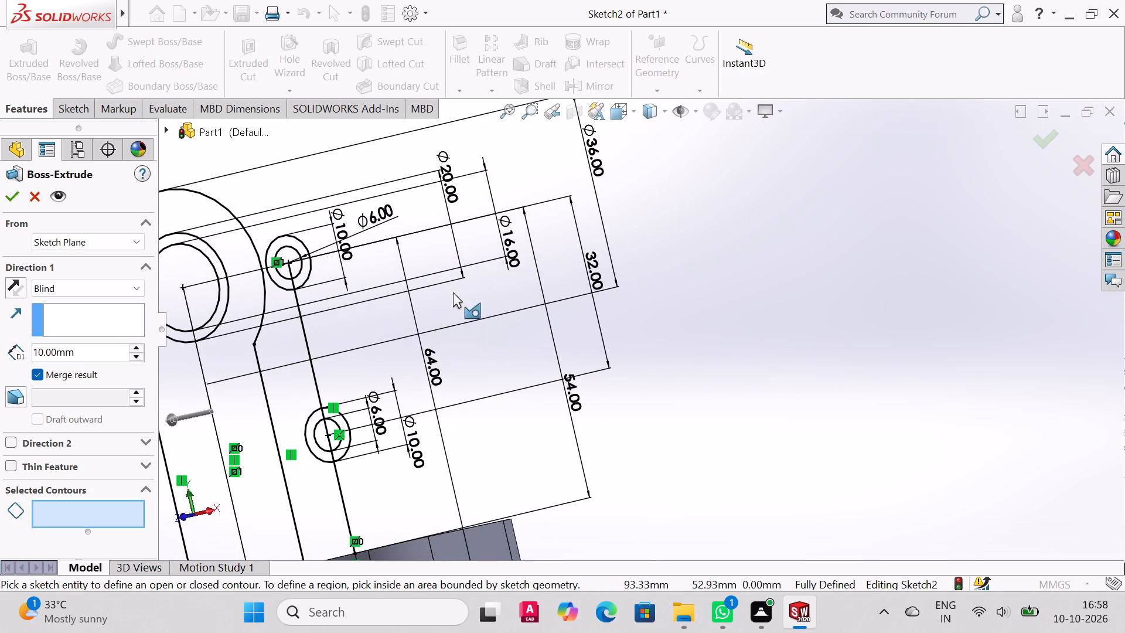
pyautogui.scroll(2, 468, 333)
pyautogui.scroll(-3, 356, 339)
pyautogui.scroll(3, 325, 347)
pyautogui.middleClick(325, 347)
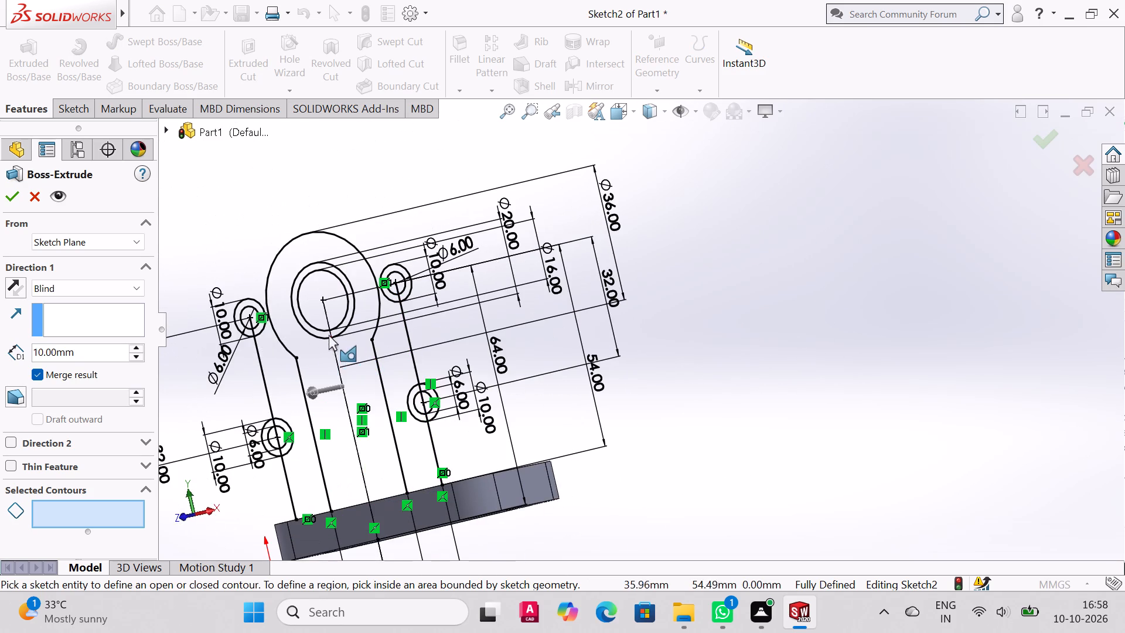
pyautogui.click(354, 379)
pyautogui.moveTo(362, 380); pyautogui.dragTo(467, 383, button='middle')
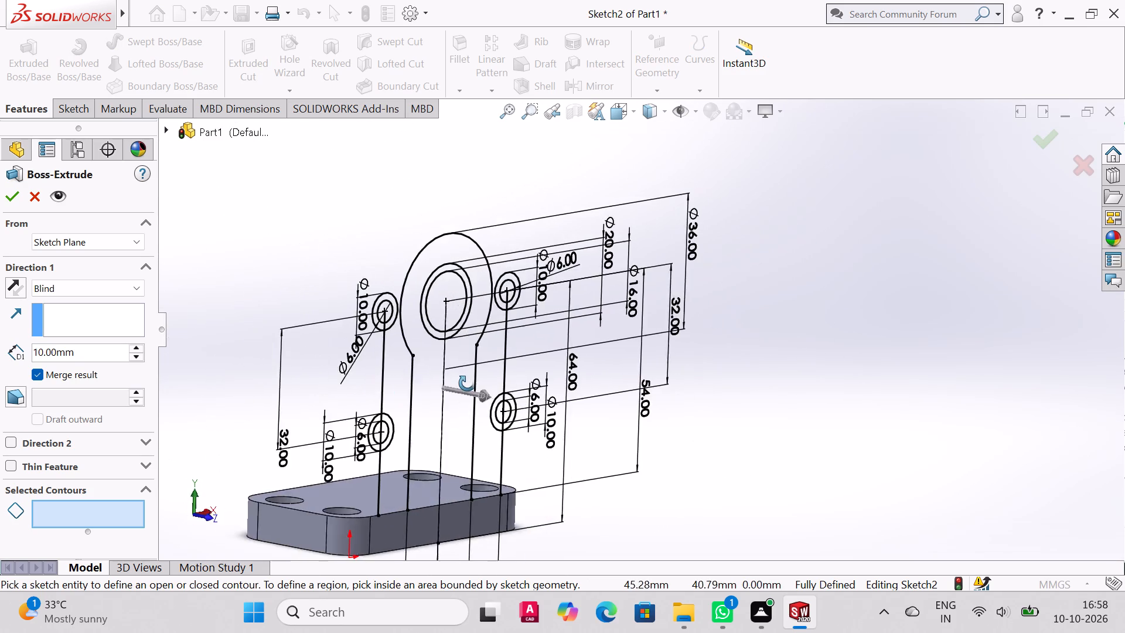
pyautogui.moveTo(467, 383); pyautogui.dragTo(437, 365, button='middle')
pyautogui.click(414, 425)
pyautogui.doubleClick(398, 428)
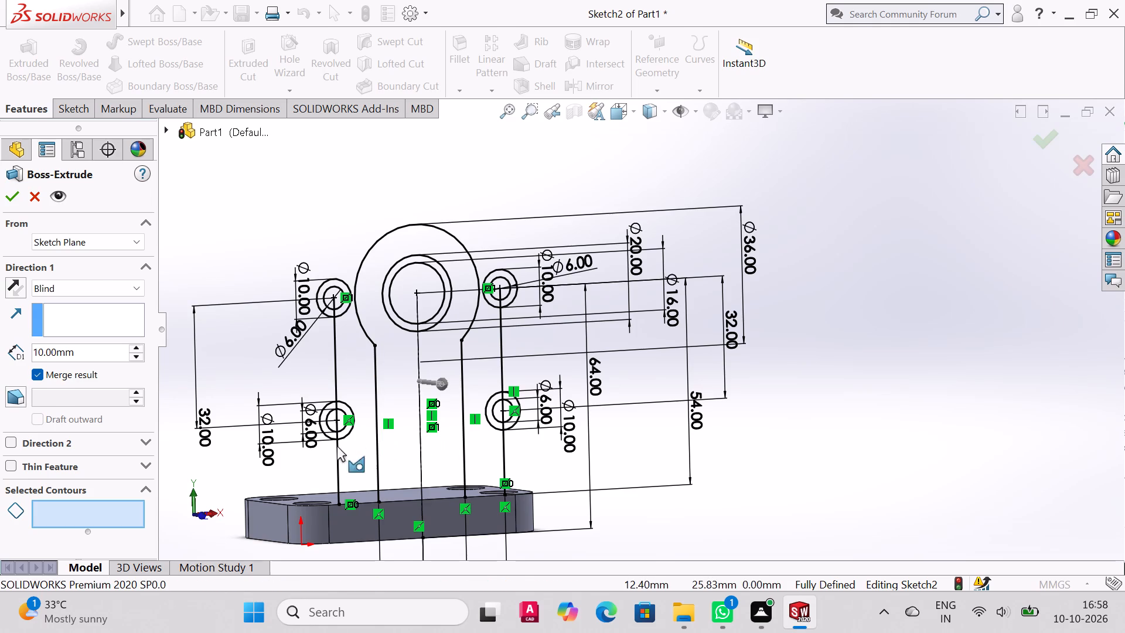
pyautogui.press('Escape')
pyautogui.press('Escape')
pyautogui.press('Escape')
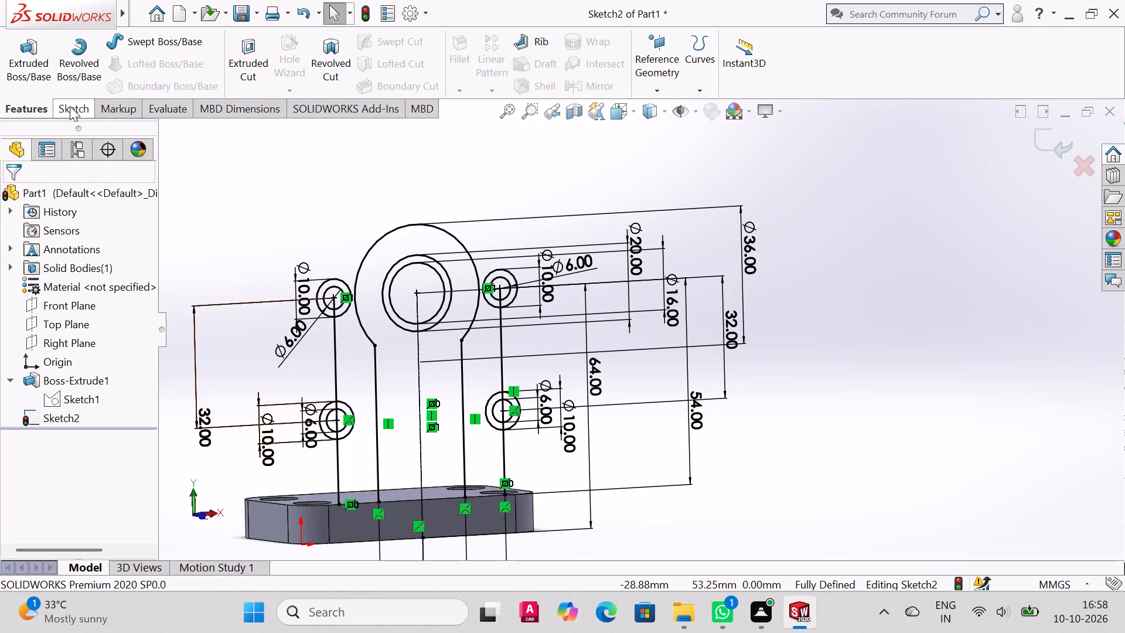
# Close the web profile with a 25 mm horizontal line joining the lower ends of the two inner vertical lines.
pyautogui.click(70, 106)
pyautogui.click(97, 42)
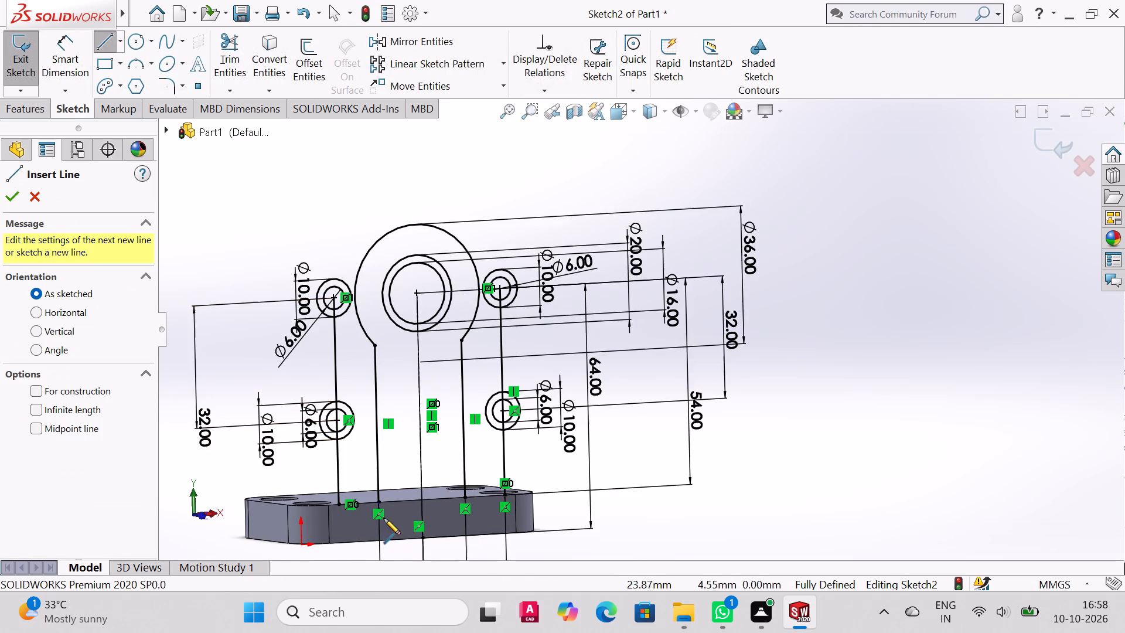
pyautogui.scroll(2, 386, 511)
pyautogui.scroll(-4, 386, 511)
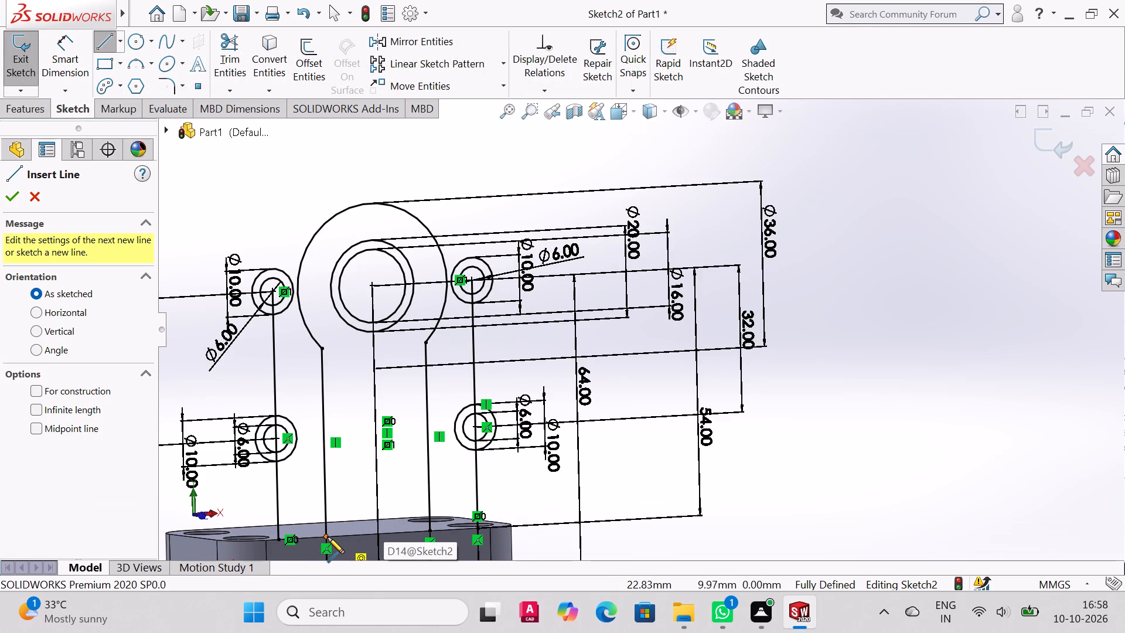
pyautogui.click(328, 537)
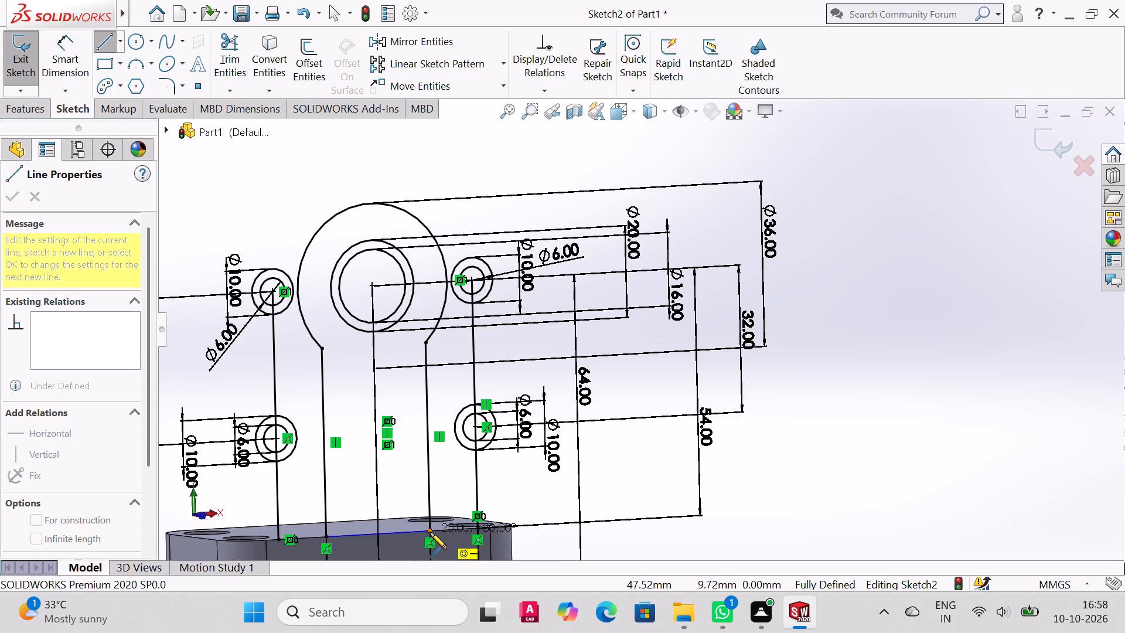
pyautogui.click(430, 532)
pyautogui.rightClick(429, 529)
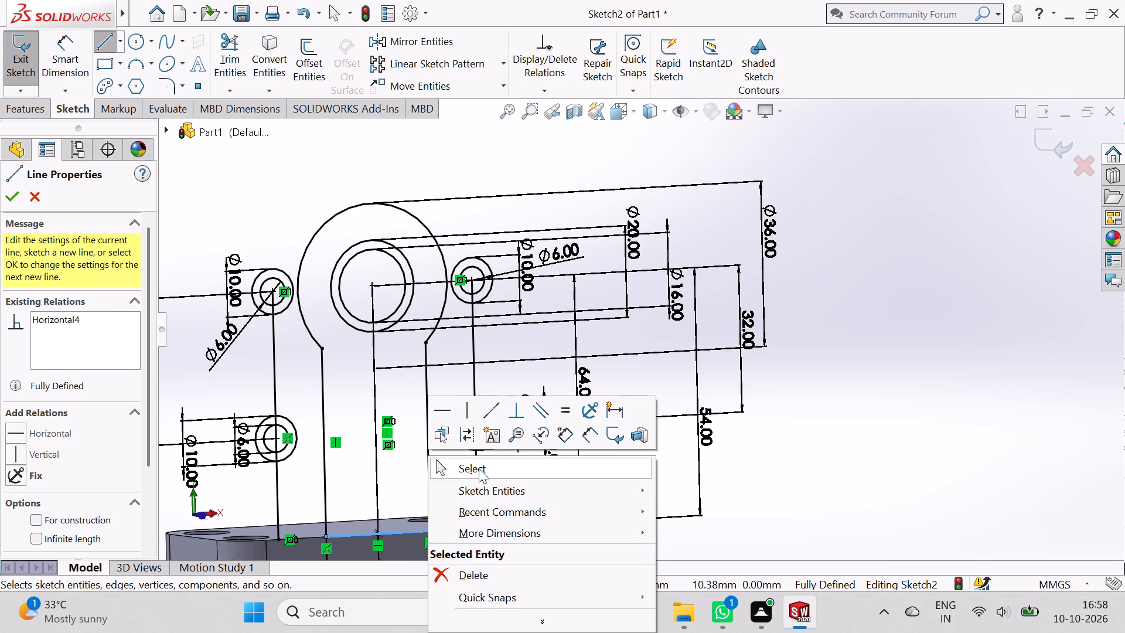
pyautogui.click(479, 468)
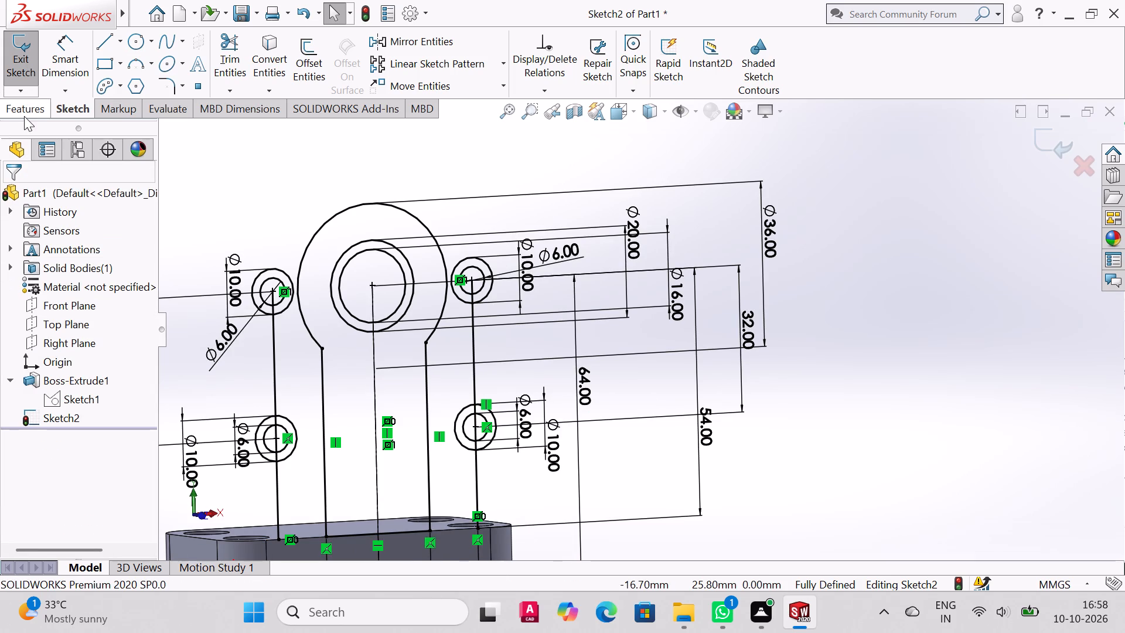
# Extrude the web and 36 mm ring region, leaving the 20 mm circle open, 40 mm blind back across the base.
pyautogui.click(24, 116)
pyautogui.click(9, 50)
pyautogui.click(349, 443)
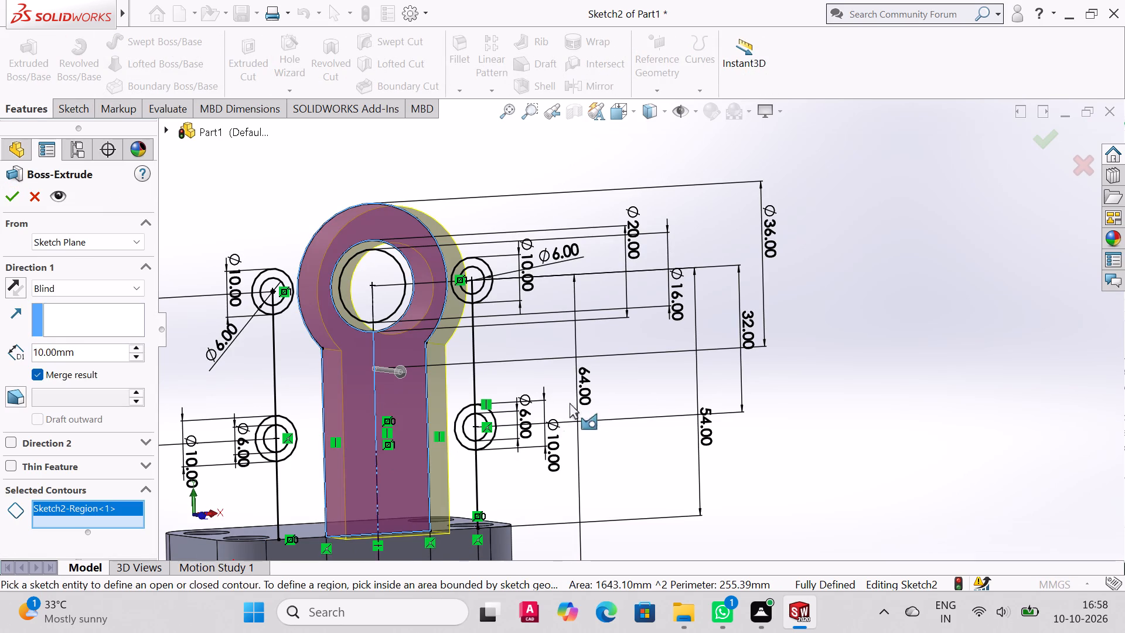
pyautogui.moveTo(648, 372); pyautogui.dragTo(547, 436, button='middle')
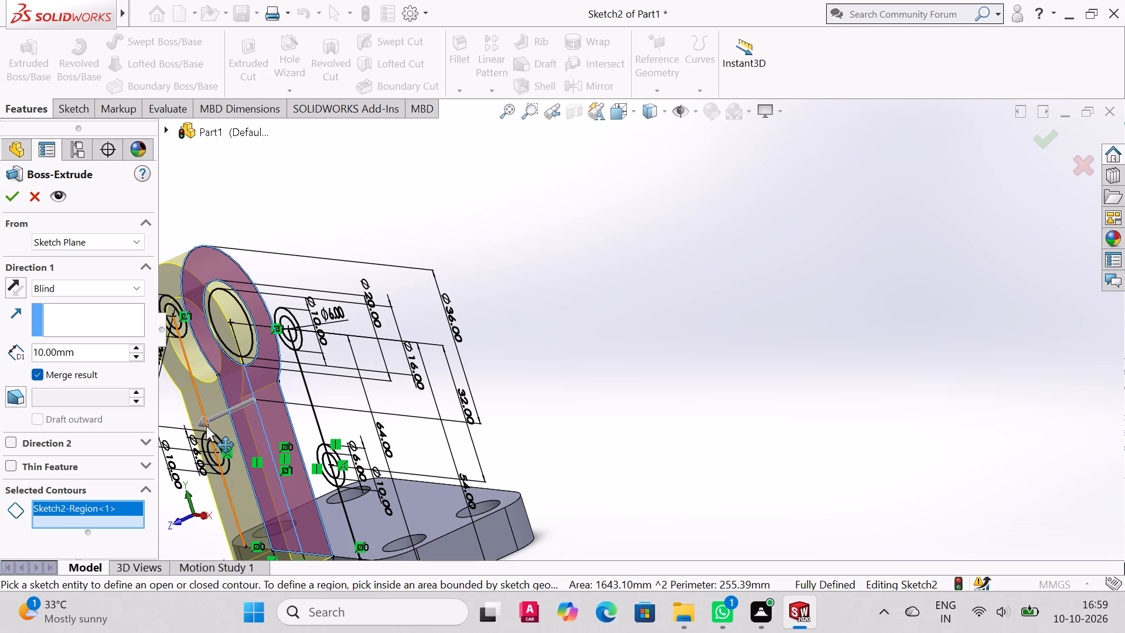
pyautogui.moveTo(202, 423); pyautogui.dragTo(404, 372)
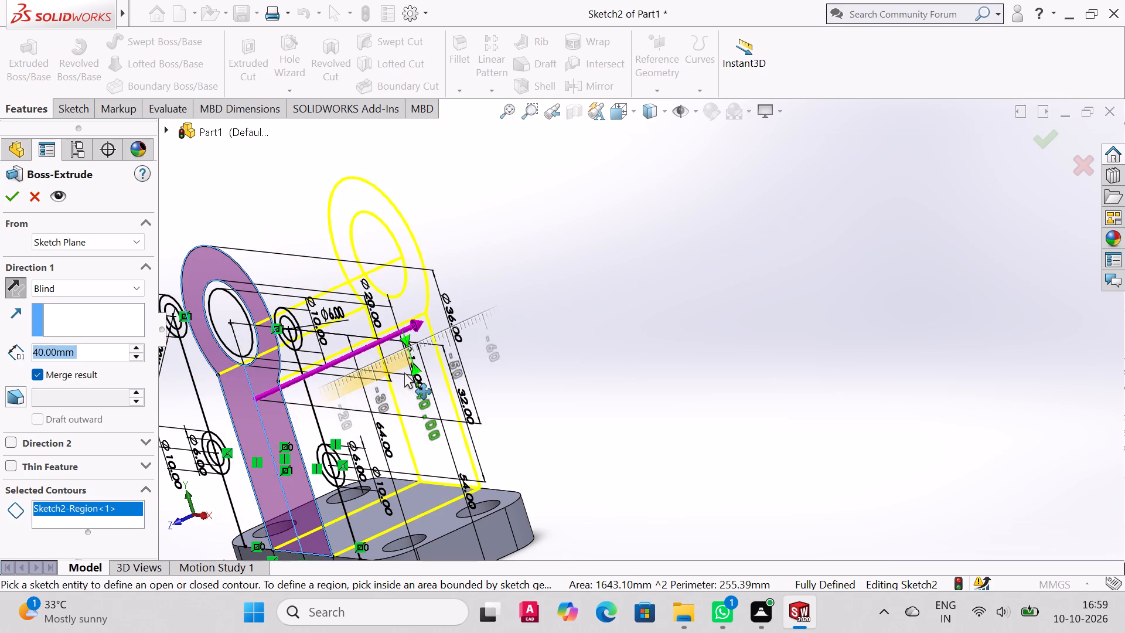
pyautogui.moveTo(404, 372); pyautogui.dragTo(417, 368)
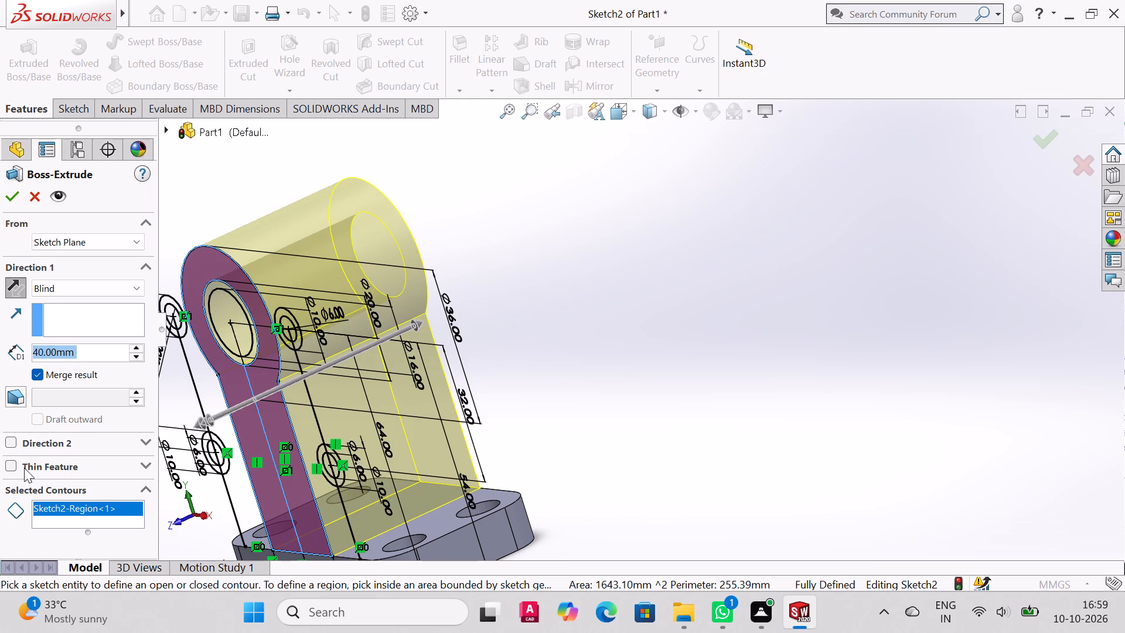
pyautogui.click(11, 195)
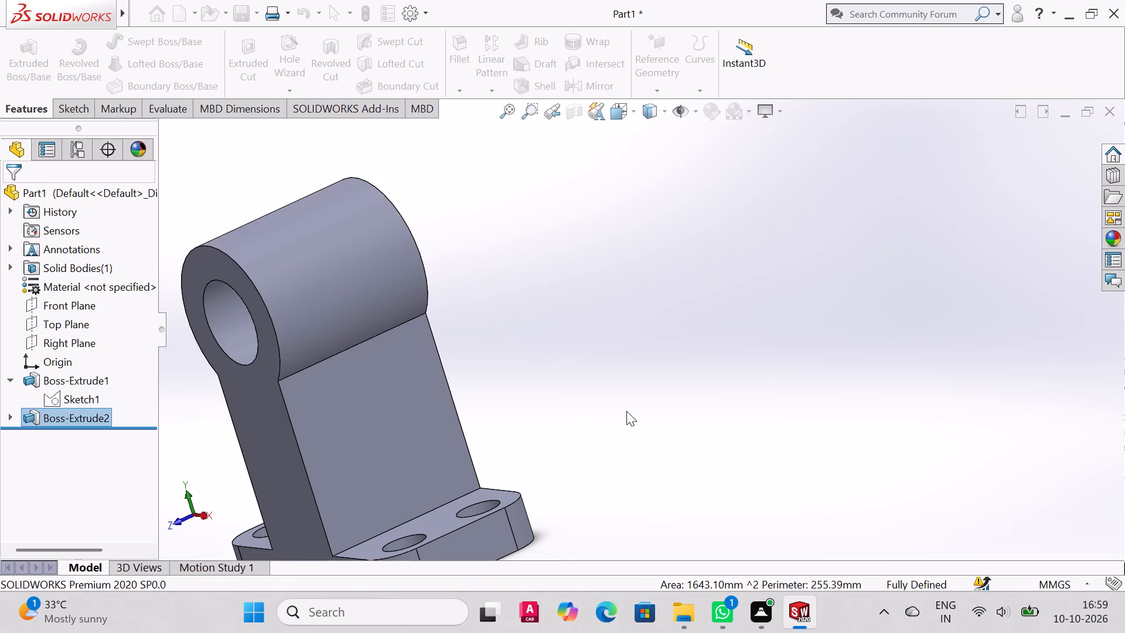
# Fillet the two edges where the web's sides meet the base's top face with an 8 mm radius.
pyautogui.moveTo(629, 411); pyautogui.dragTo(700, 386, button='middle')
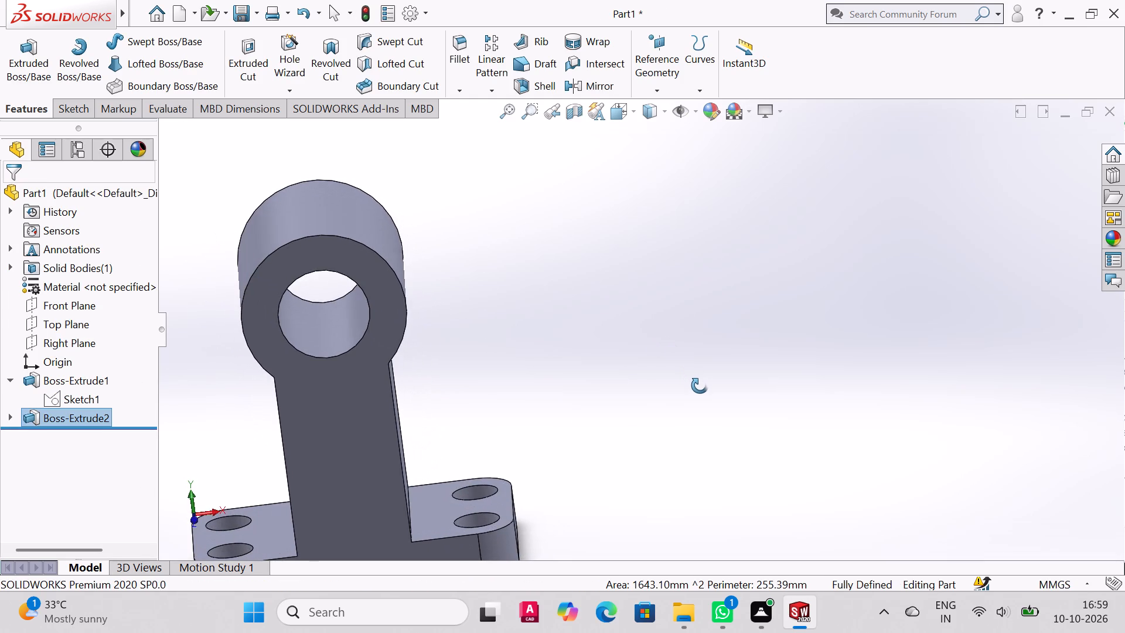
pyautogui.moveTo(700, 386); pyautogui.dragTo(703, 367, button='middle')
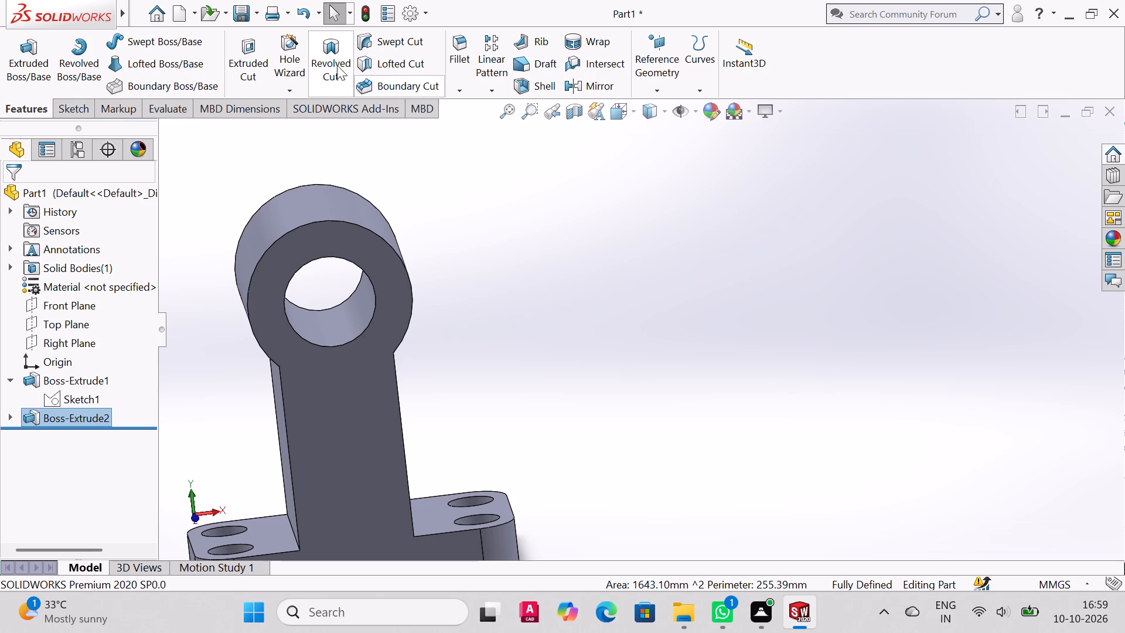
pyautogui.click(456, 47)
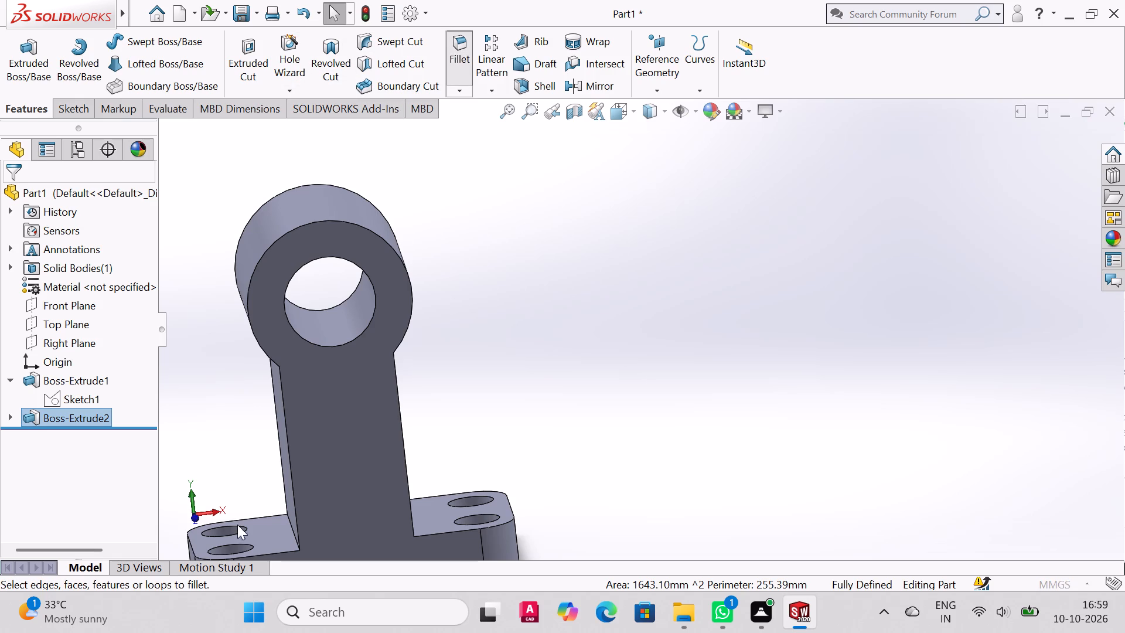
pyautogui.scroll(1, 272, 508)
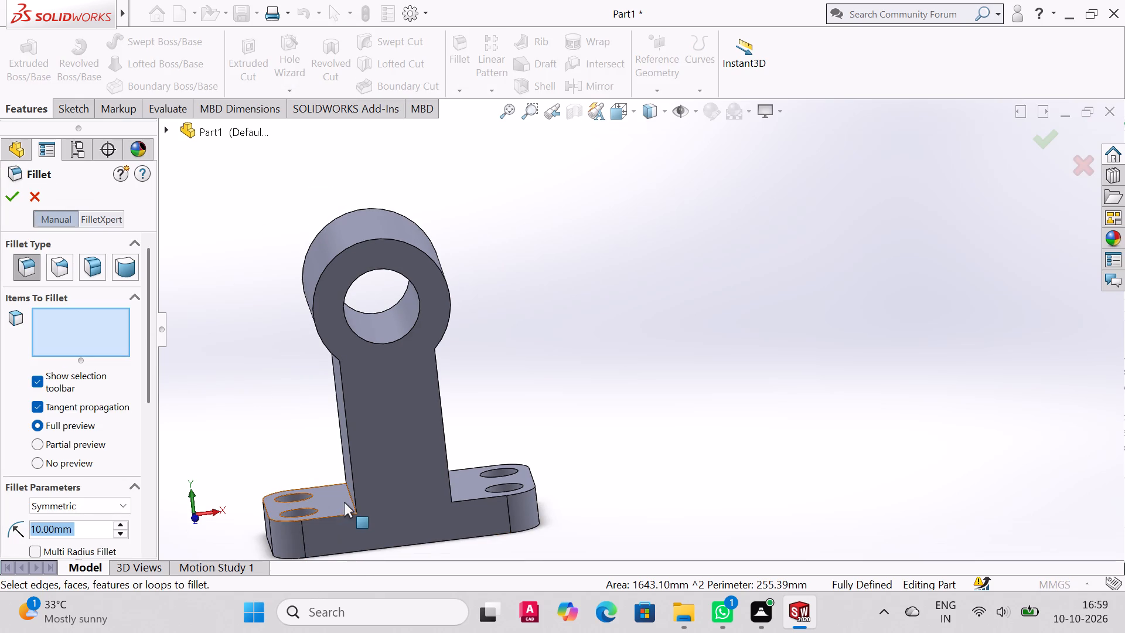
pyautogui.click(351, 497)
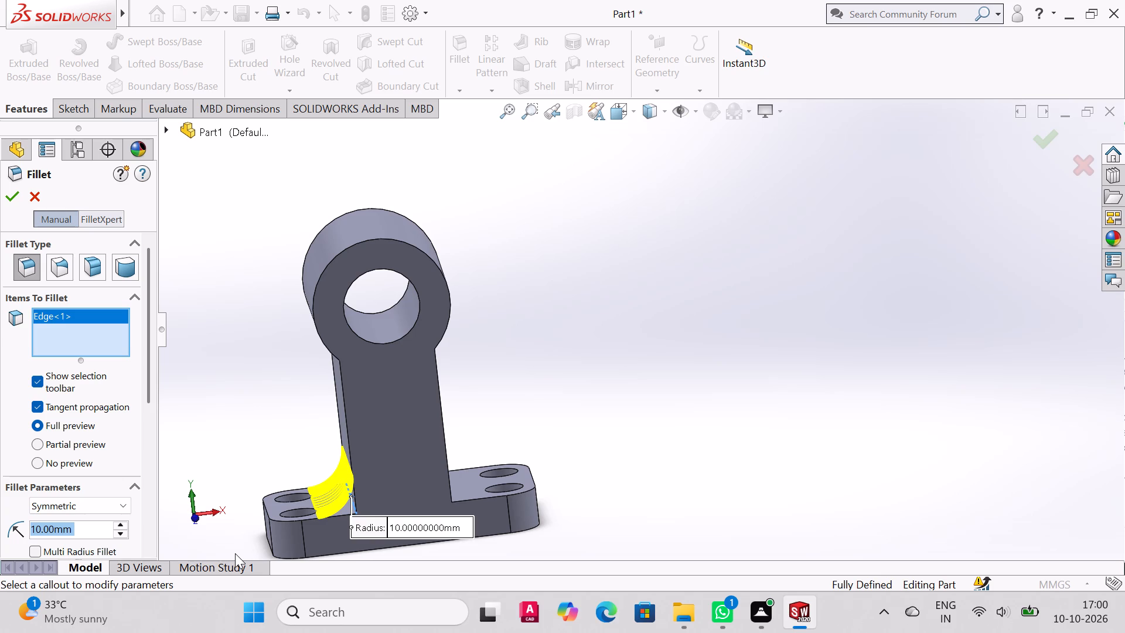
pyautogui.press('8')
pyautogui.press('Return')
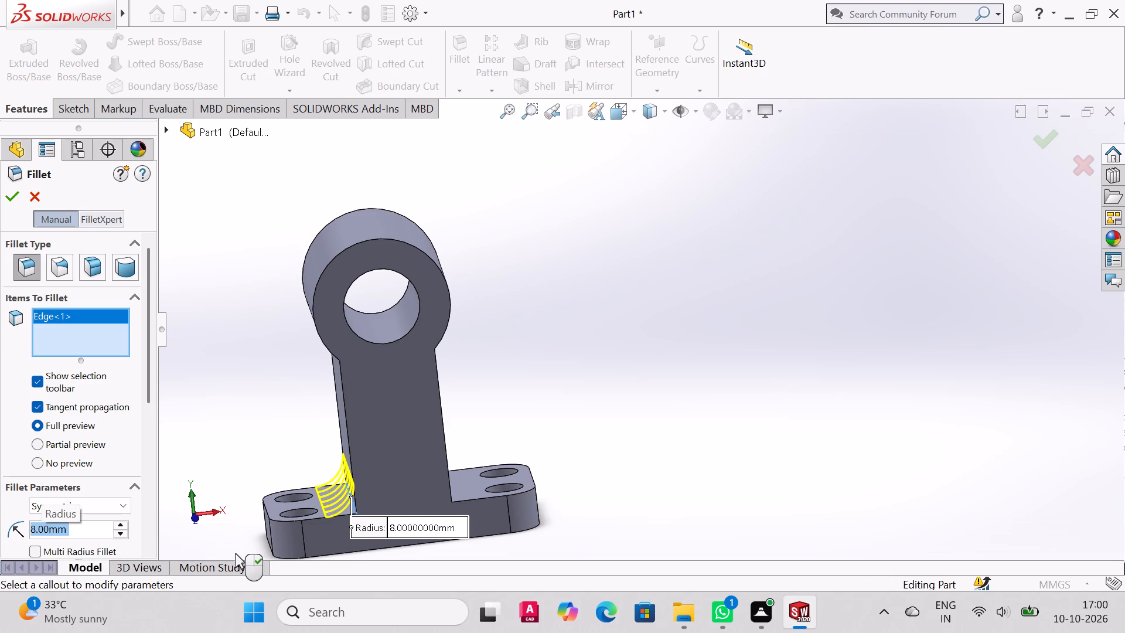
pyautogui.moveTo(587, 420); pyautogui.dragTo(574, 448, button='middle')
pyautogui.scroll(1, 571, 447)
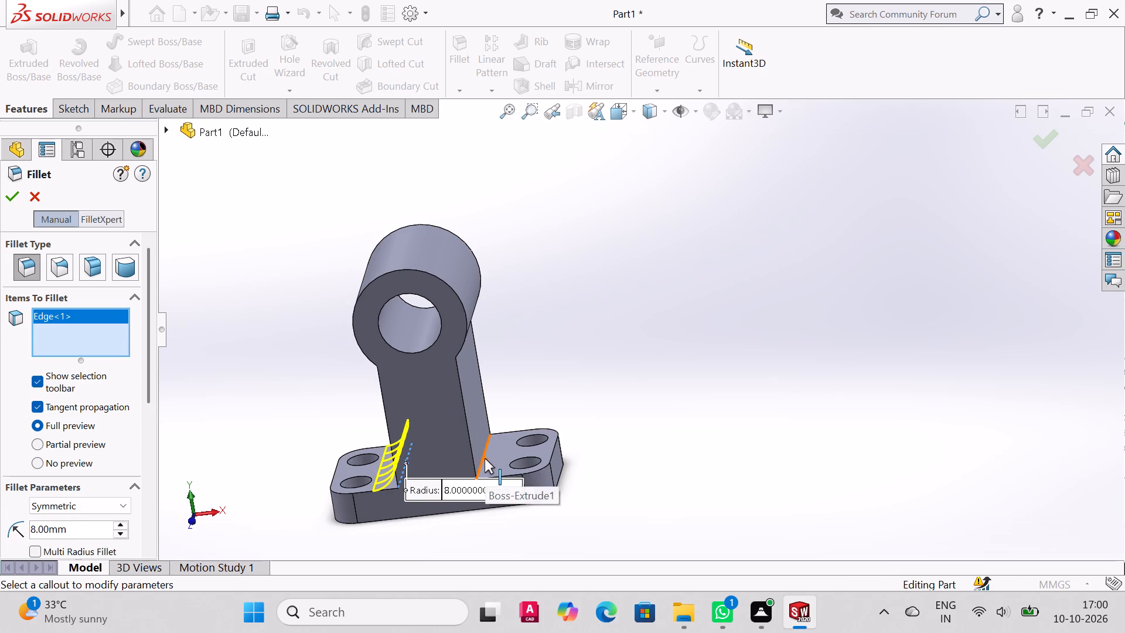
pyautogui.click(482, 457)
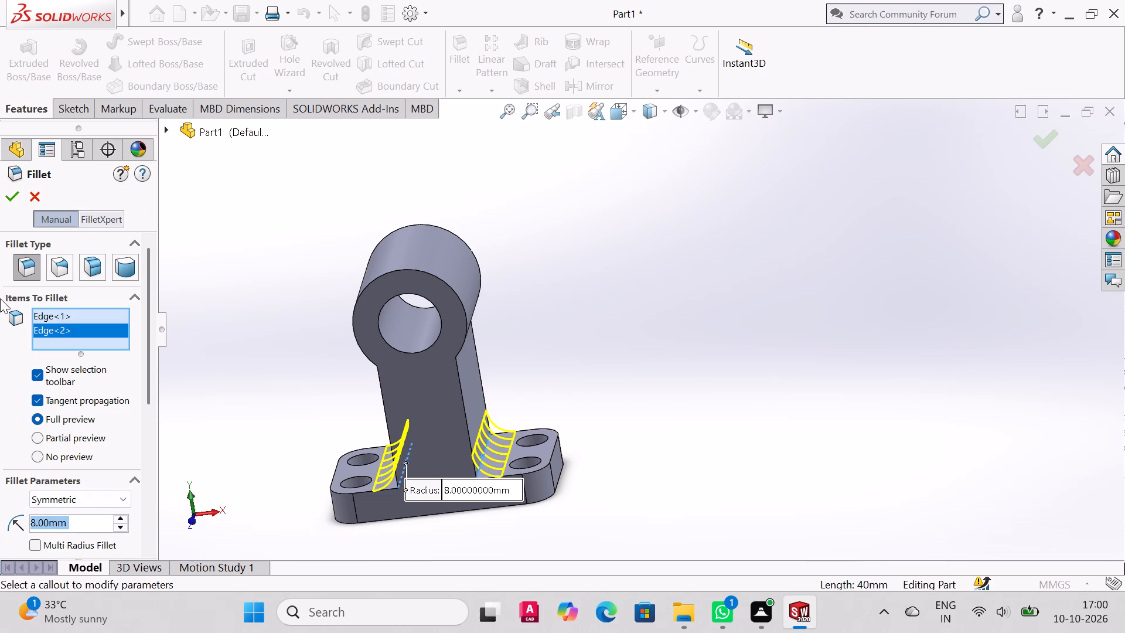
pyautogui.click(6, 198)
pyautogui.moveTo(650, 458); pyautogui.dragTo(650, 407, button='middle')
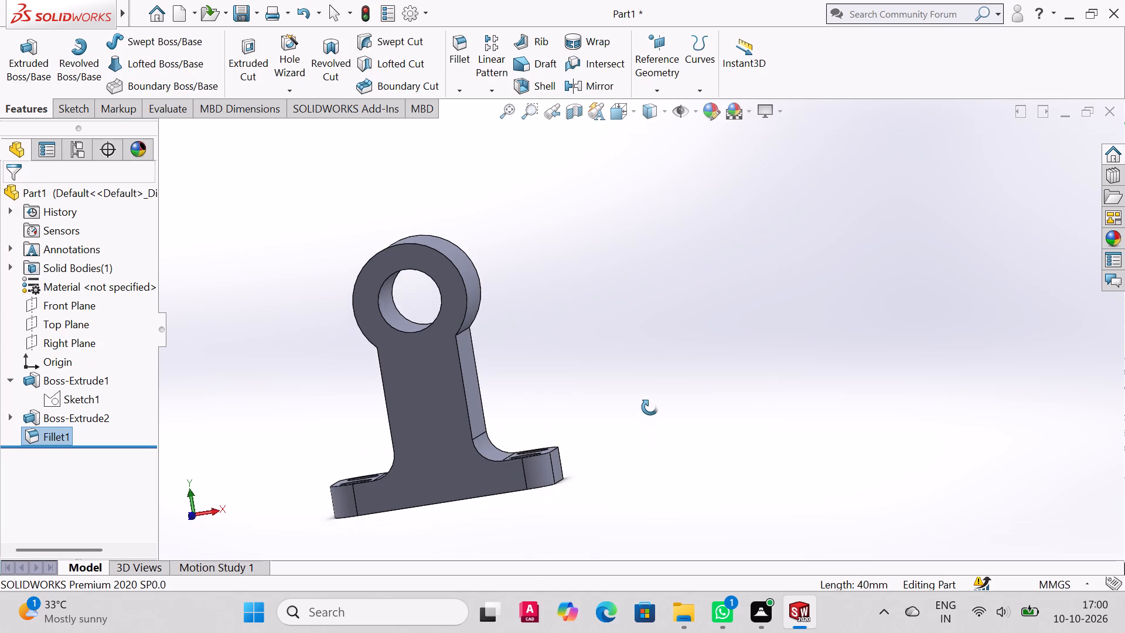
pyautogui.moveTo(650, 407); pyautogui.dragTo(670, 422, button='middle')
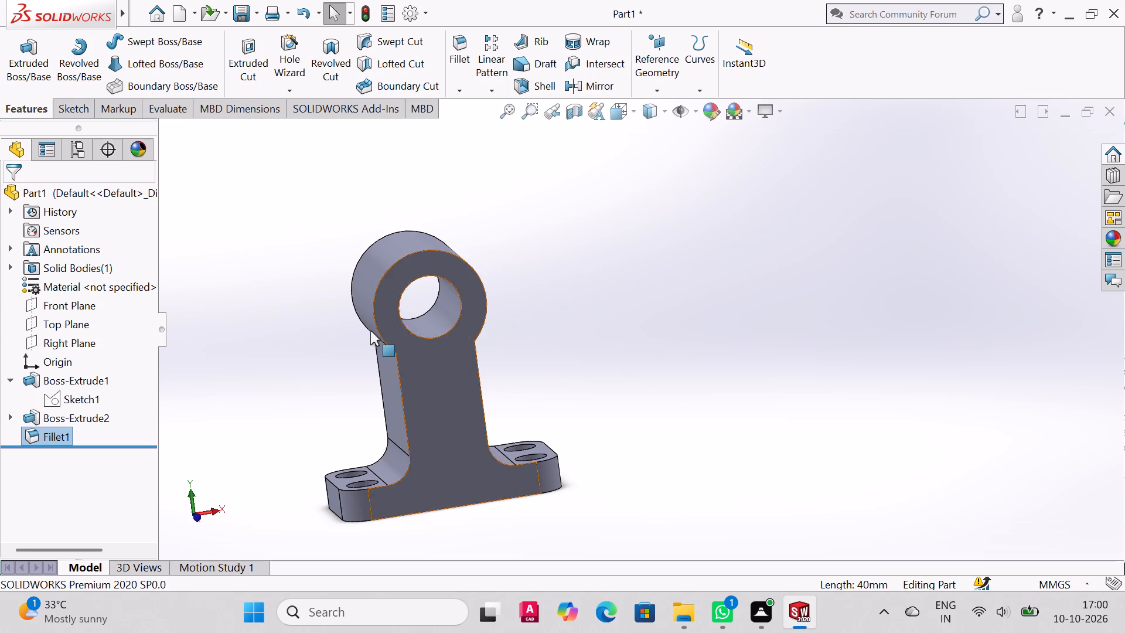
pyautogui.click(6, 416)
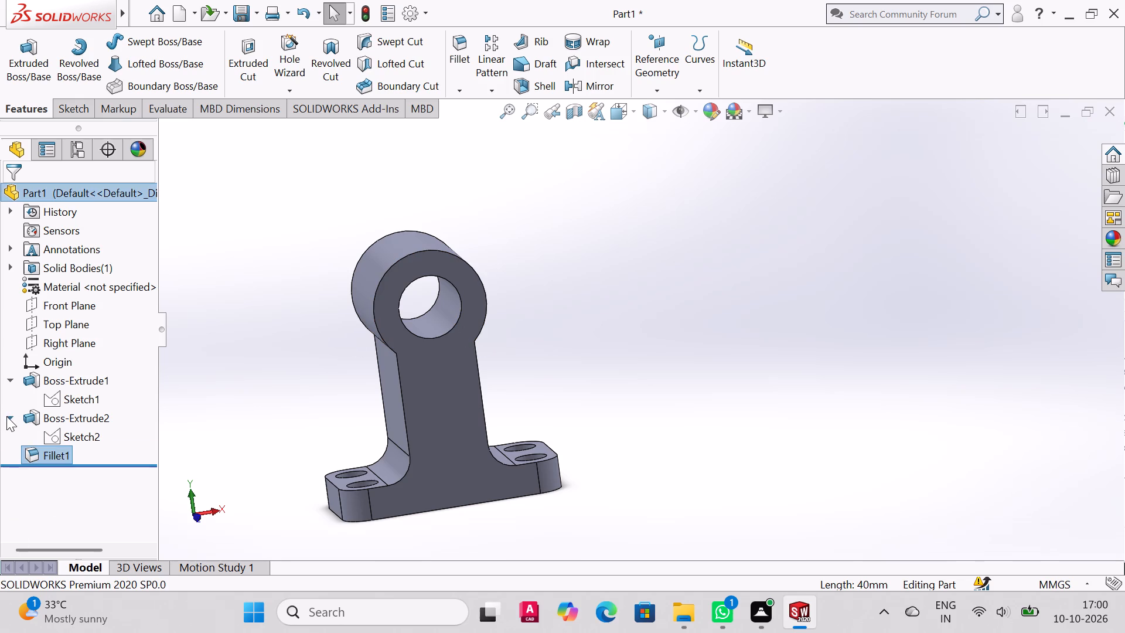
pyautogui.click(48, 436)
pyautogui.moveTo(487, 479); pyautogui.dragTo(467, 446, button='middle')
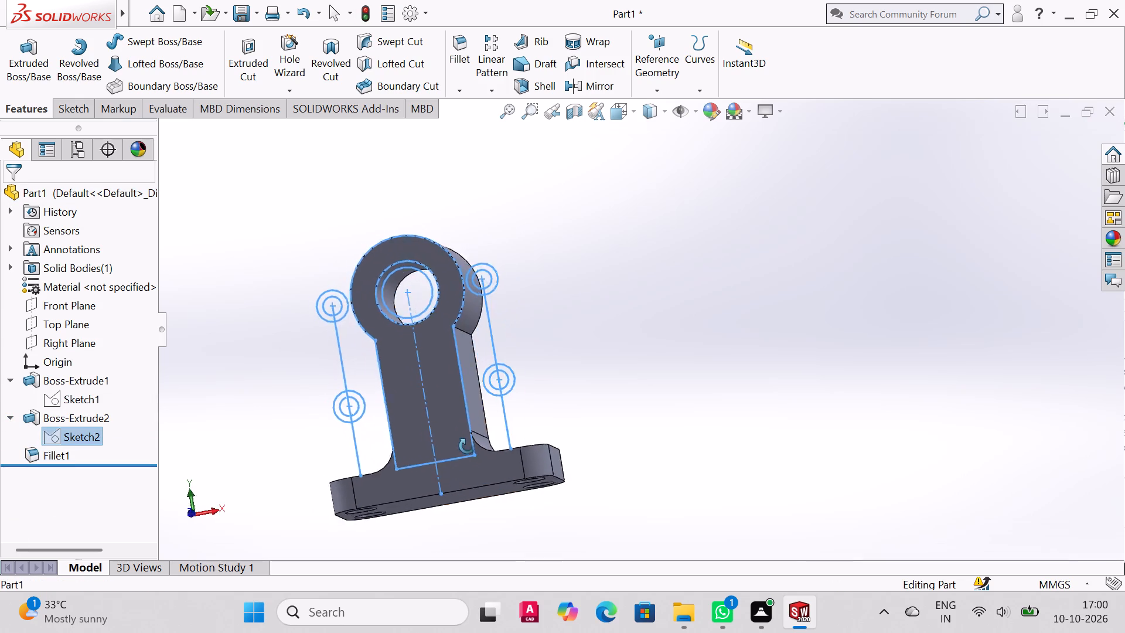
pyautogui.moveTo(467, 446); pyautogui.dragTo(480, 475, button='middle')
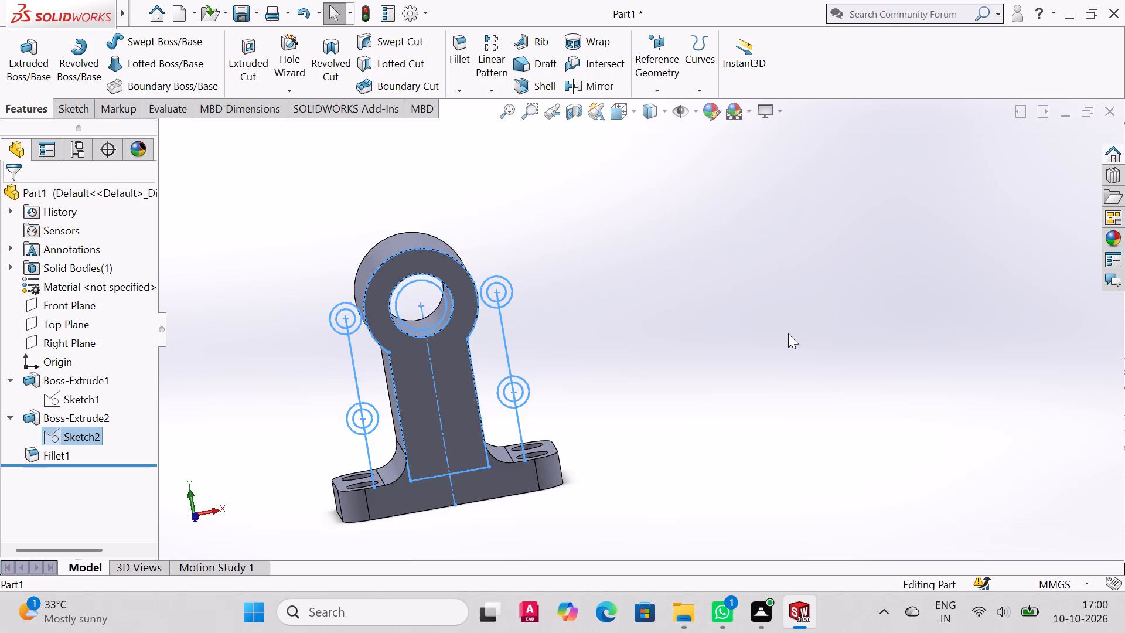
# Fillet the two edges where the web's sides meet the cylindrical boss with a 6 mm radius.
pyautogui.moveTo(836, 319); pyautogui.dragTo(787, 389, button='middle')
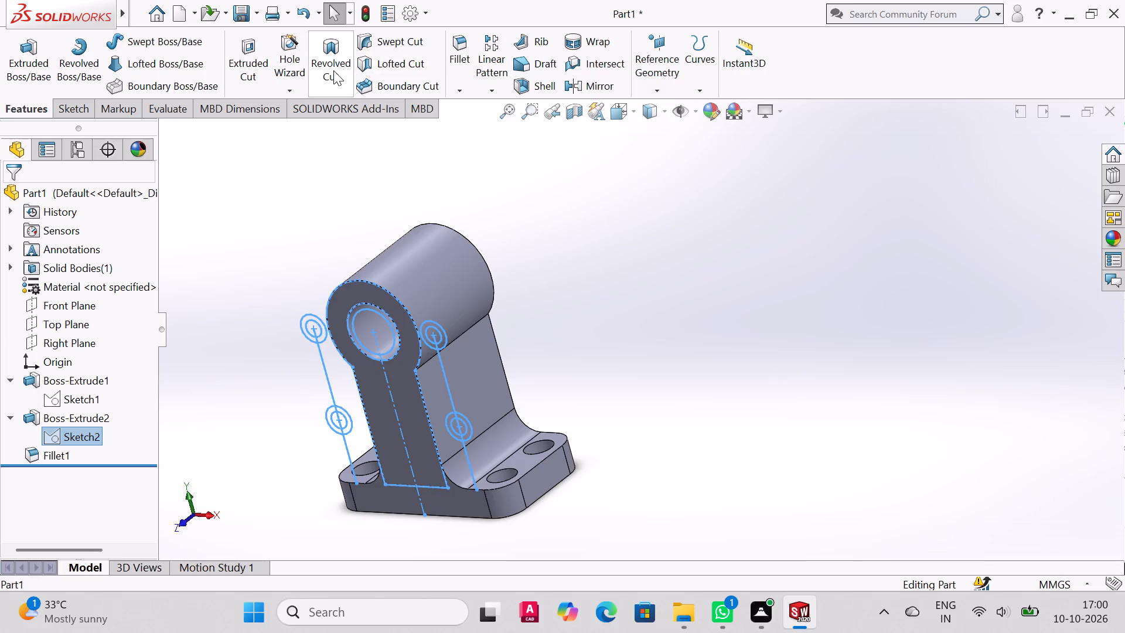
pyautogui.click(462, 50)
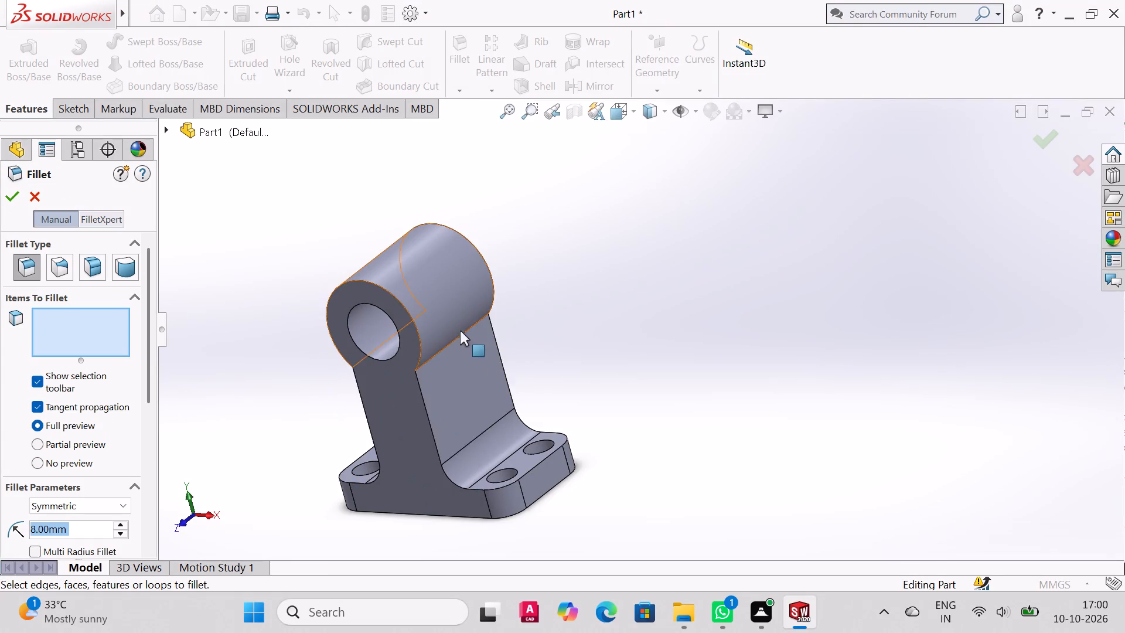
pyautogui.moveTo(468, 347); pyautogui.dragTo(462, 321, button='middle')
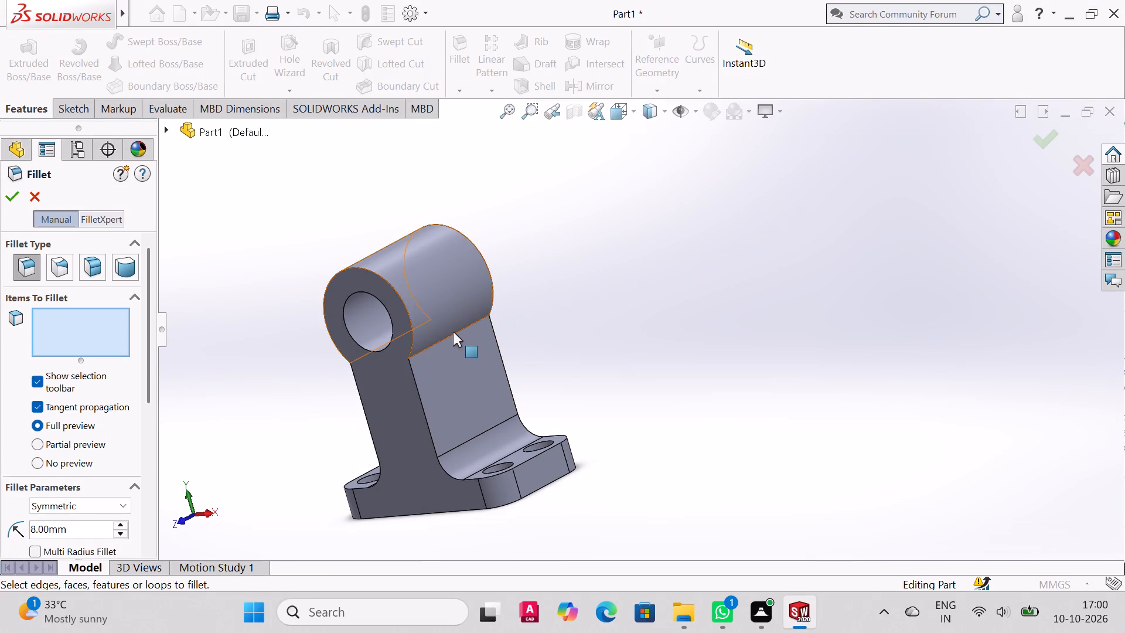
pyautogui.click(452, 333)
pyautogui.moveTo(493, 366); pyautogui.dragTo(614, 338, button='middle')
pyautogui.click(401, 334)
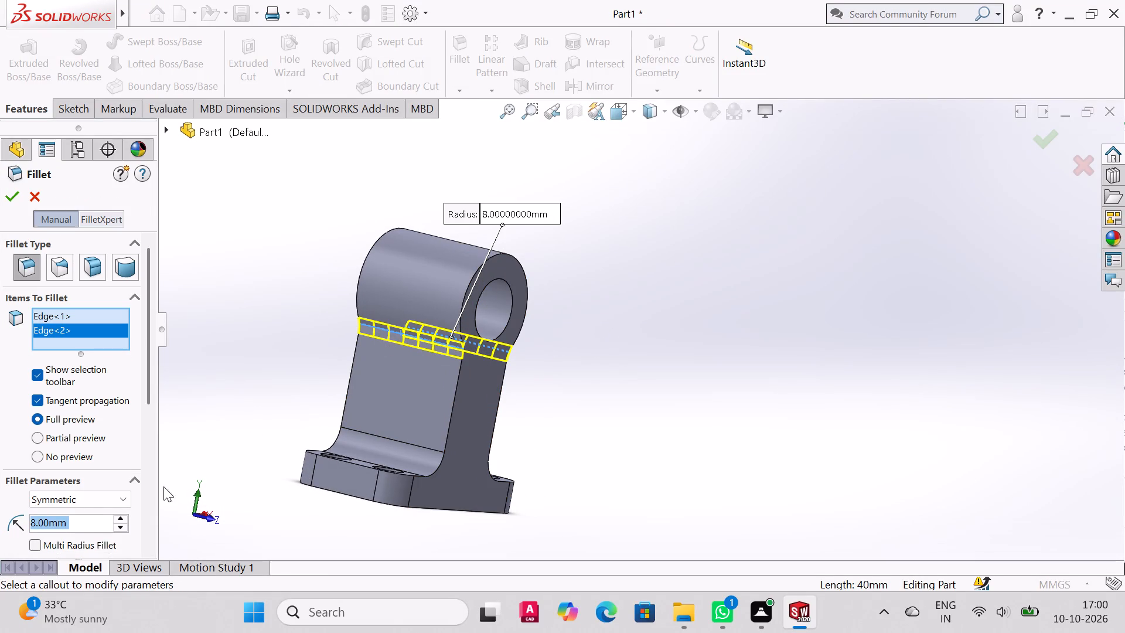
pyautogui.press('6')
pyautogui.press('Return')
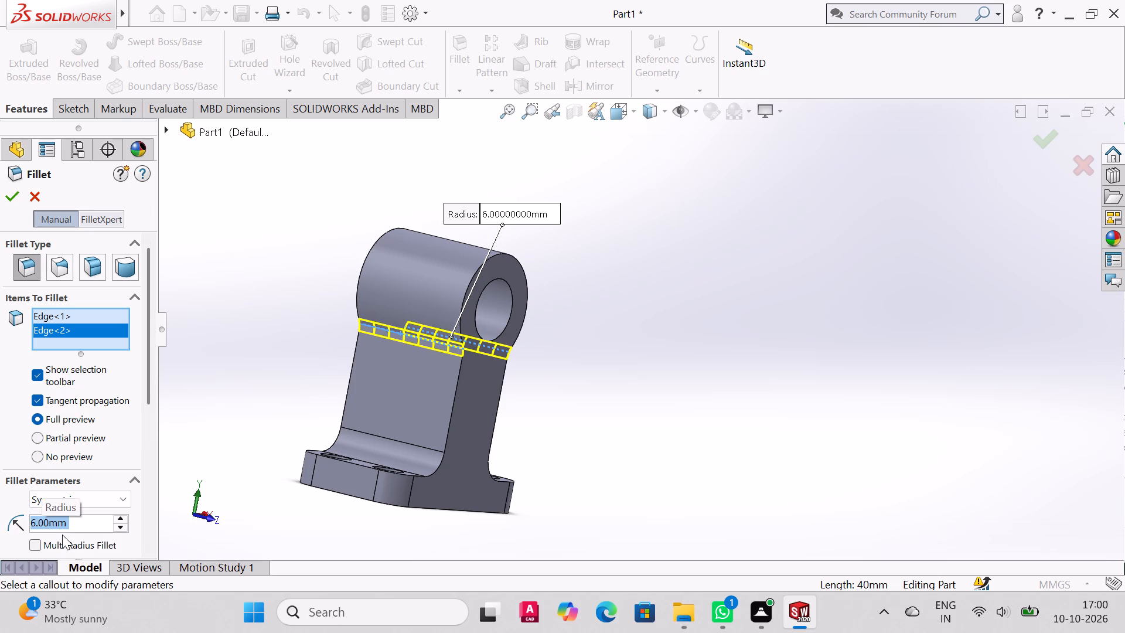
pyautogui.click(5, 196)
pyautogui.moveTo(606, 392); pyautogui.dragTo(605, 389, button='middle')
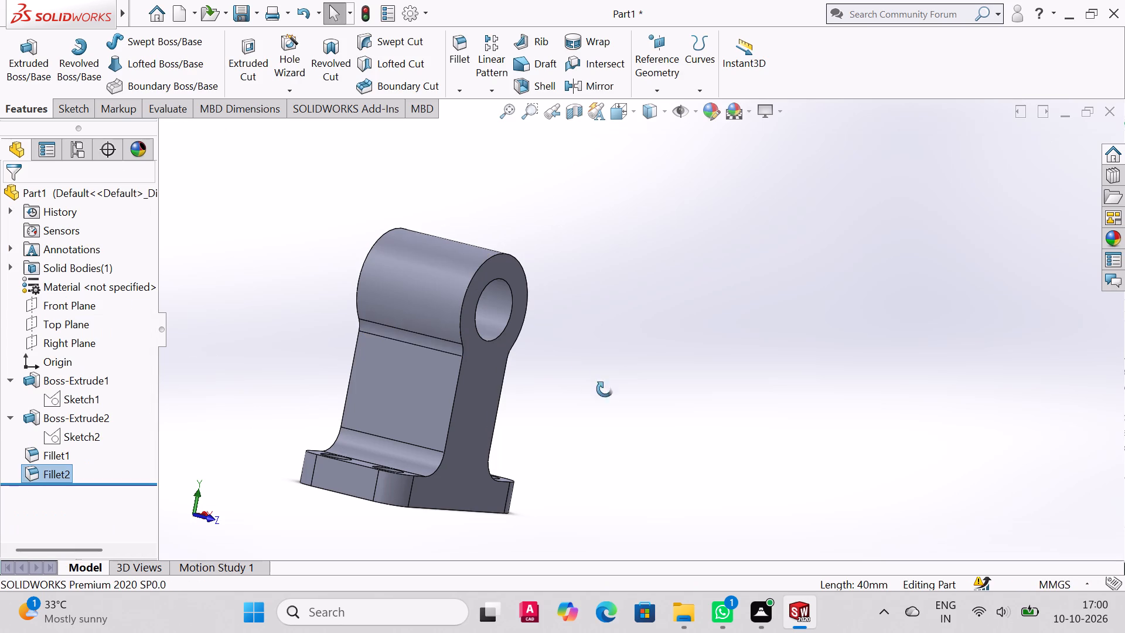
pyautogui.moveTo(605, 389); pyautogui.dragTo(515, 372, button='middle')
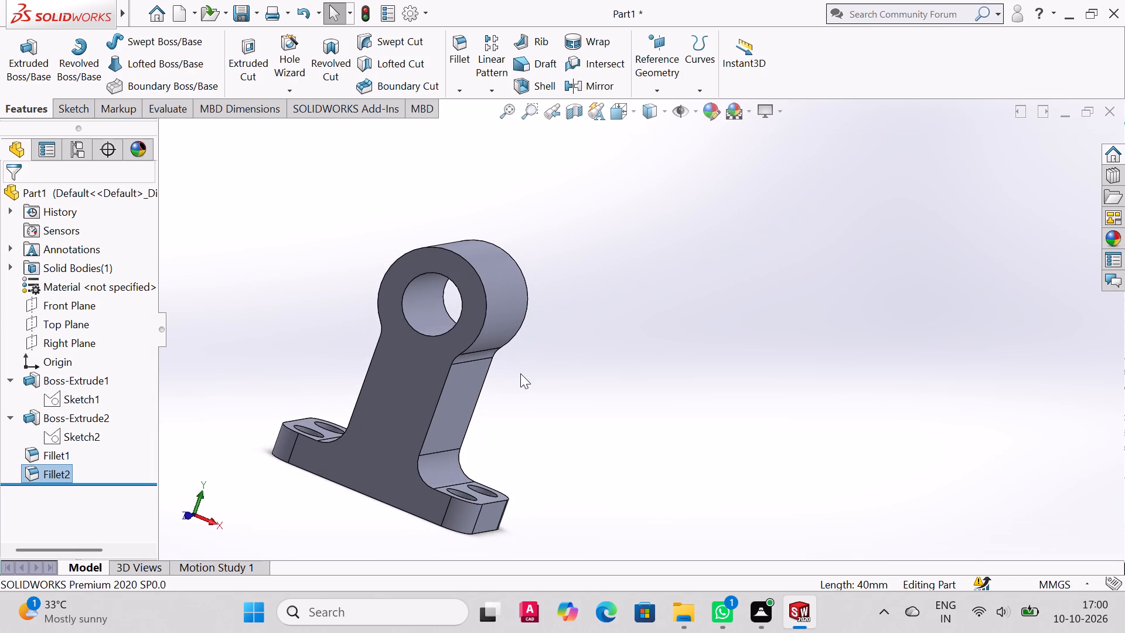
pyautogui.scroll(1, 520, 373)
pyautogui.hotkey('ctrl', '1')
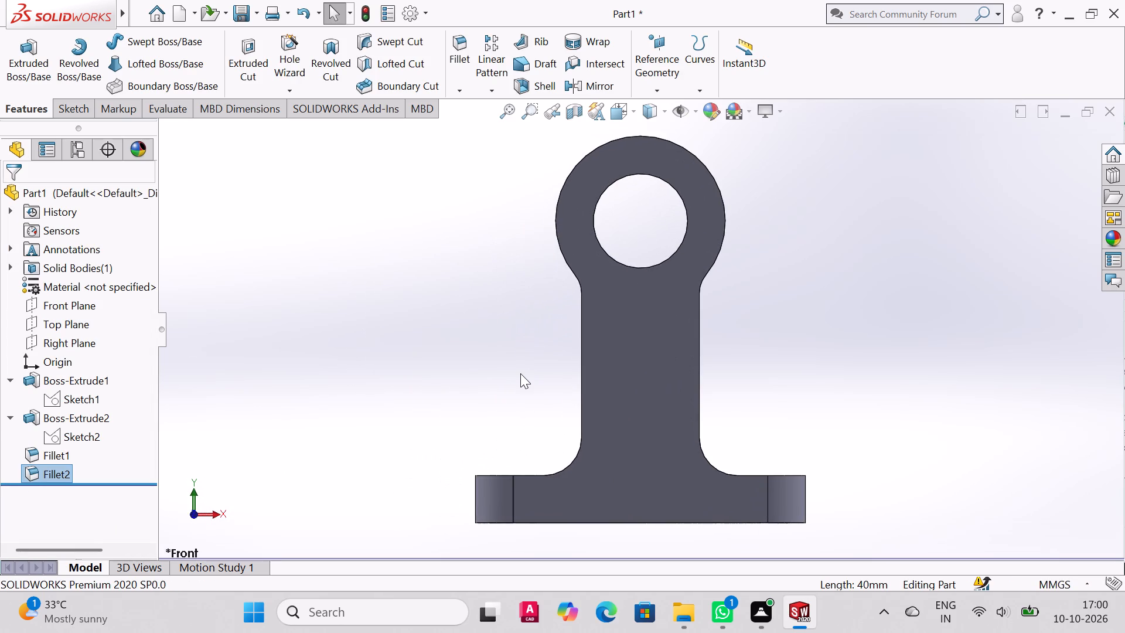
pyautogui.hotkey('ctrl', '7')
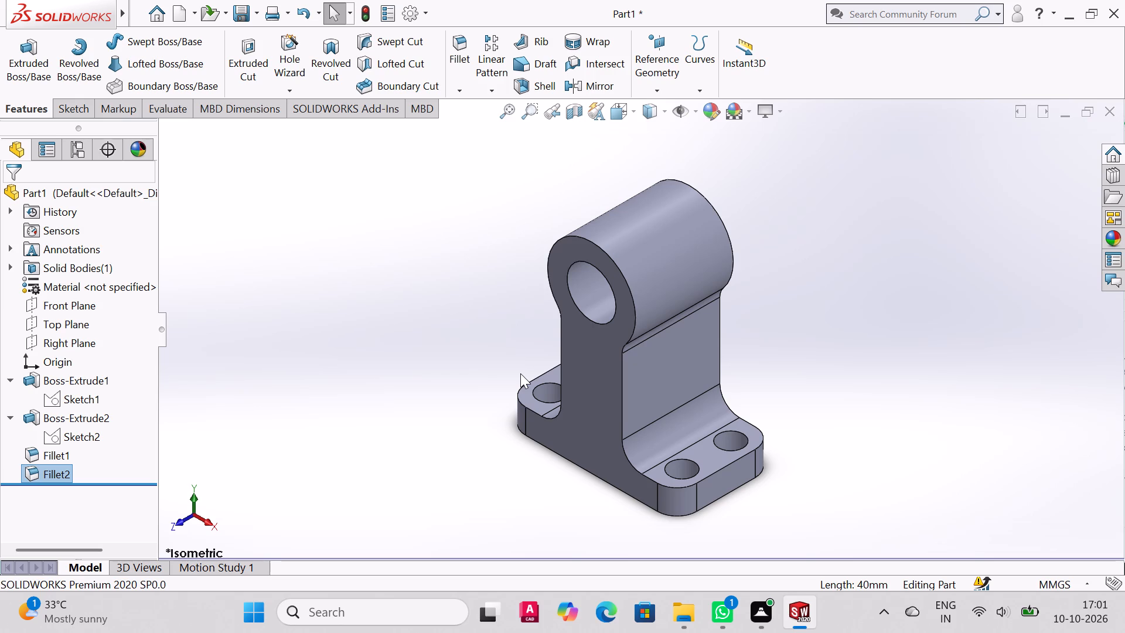
# Undo both fillet features and the web and boss extrusion, going back to the open web sketch.
pyautogui.hotkey('ctrl', 'z')
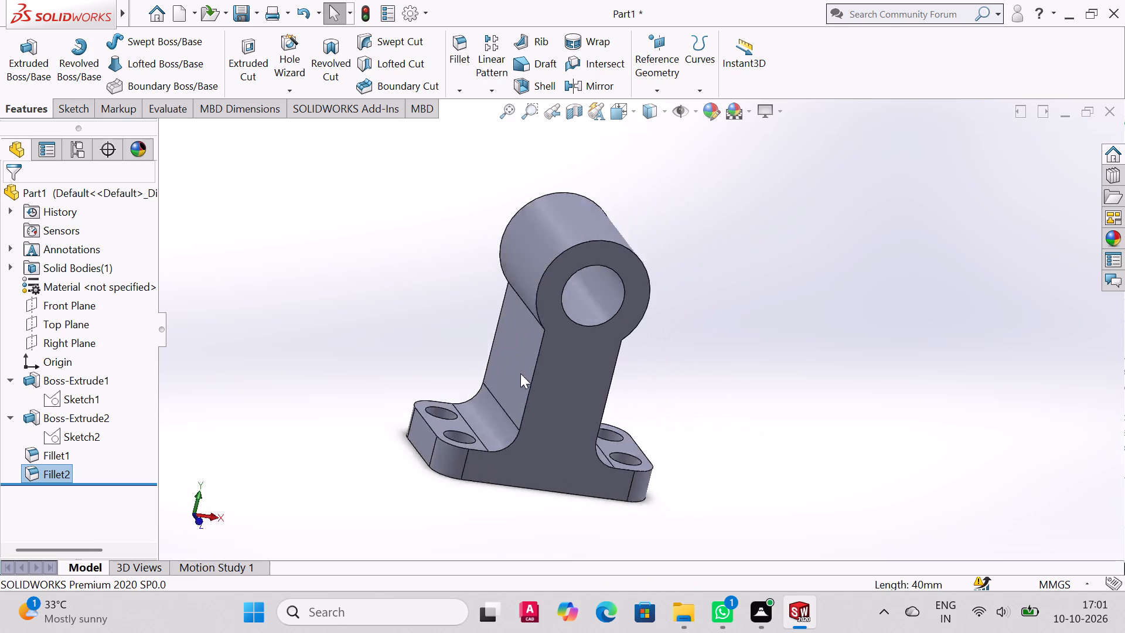
pyautogui.hotkey('ctrl', 'z')
pyautogui.hotkey('ctrl', 'z')
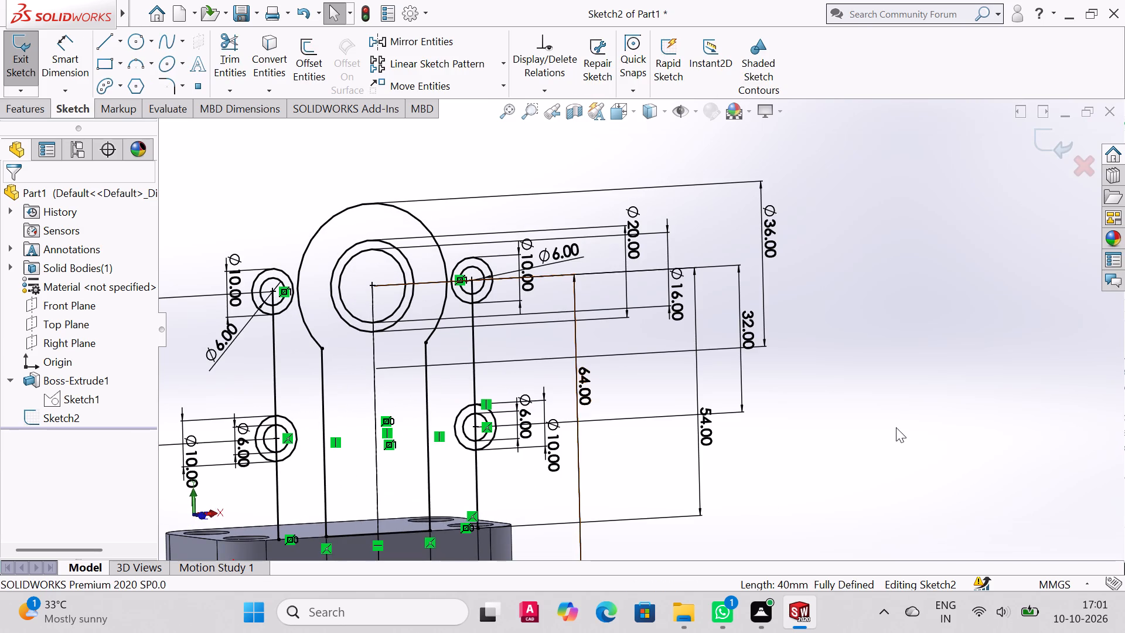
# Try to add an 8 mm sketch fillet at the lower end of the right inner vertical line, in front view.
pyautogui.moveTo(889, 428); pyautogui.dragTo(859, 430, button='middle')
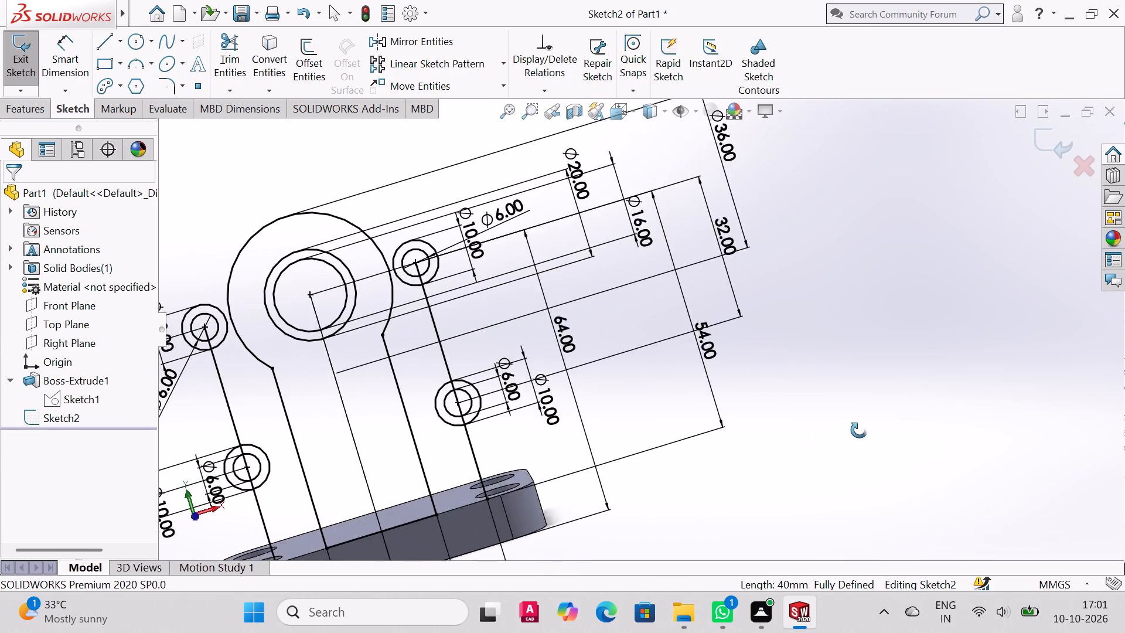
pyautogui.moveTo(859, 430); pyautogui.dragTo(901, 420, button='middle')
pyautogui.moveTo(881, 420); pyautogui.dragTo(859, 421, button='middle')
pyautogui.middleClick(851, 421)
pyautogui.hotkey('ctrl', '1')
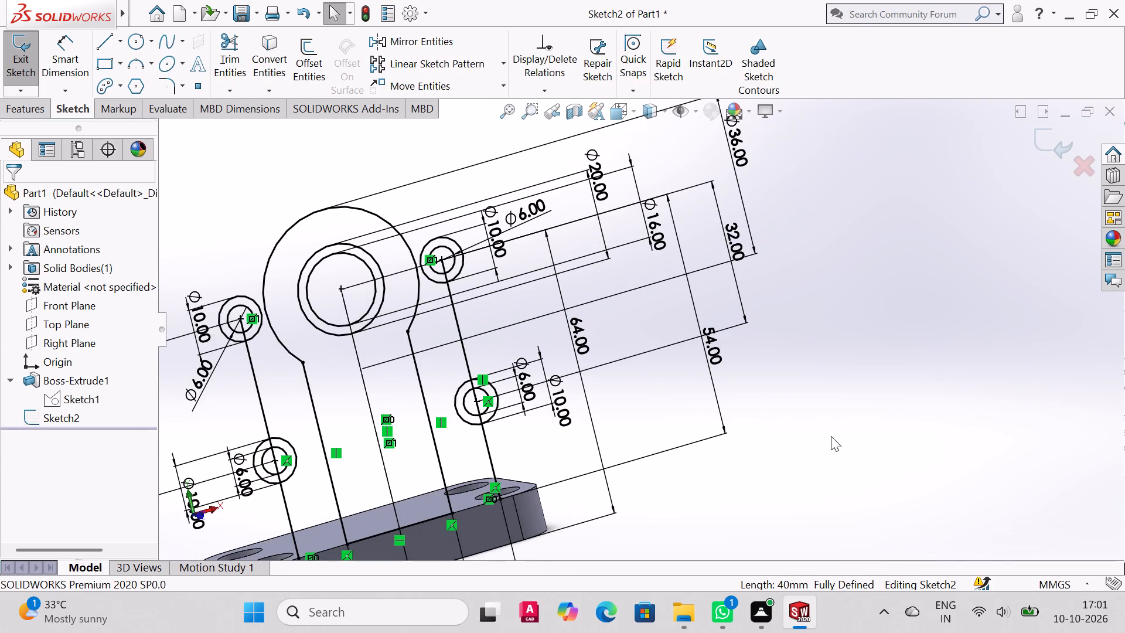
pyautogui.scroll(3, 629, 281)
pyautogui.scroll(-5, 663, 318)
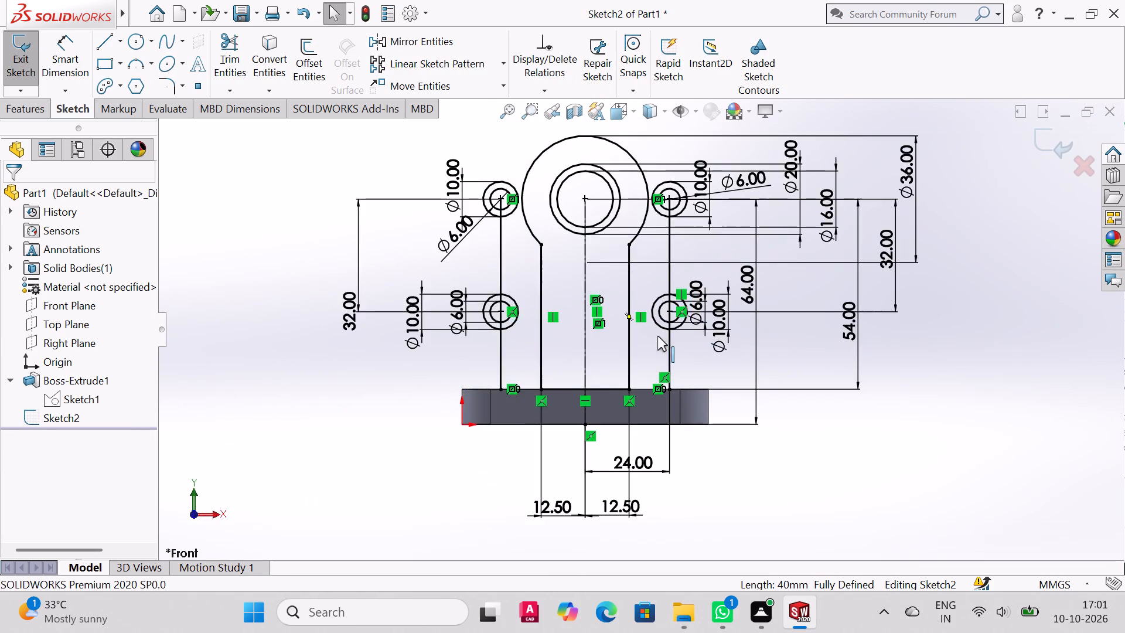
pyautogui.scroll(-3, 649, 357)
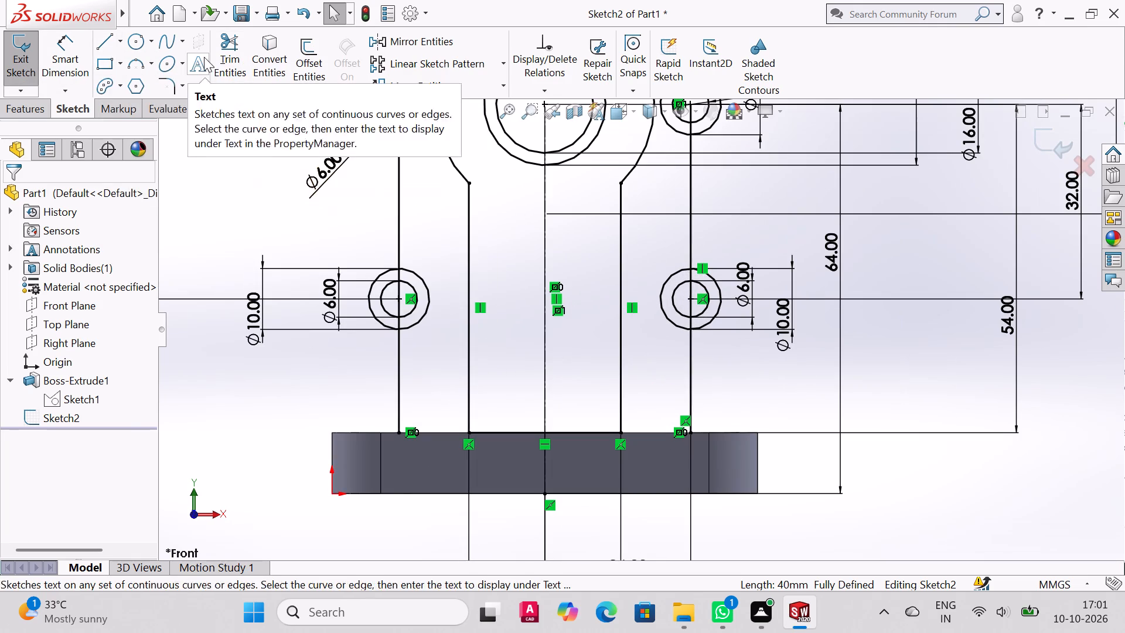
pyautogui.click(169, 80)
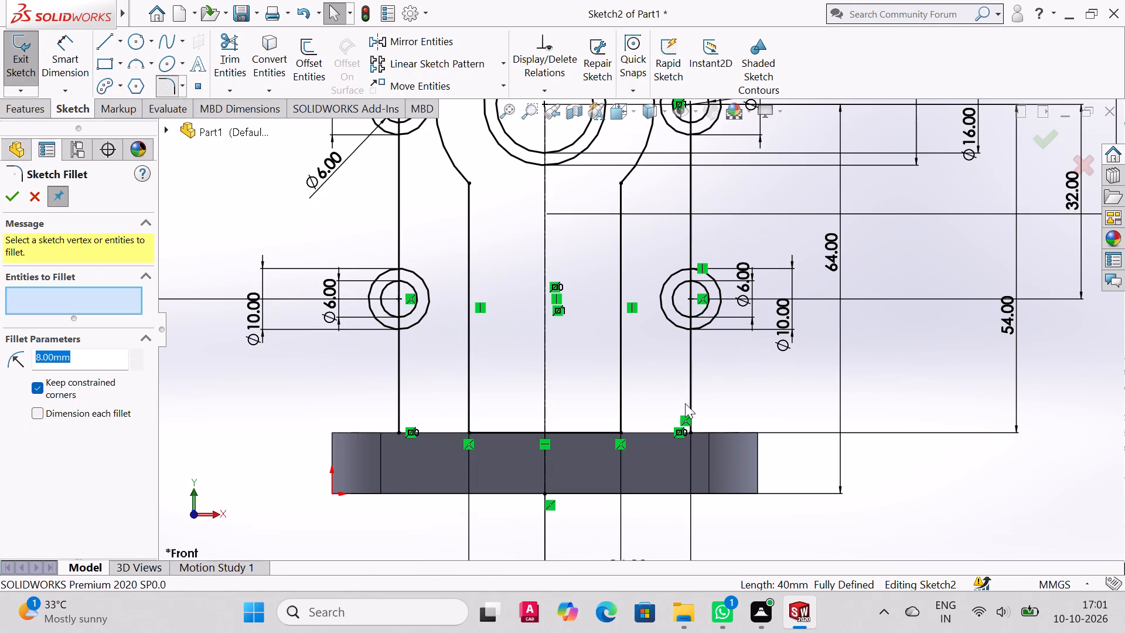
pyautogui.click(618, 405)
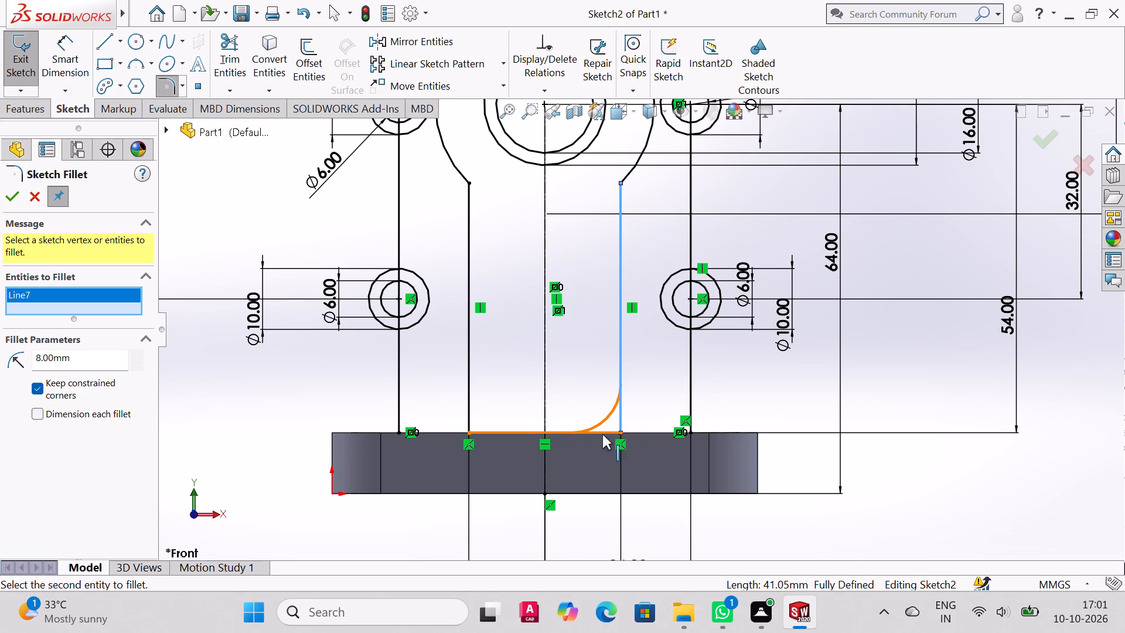
# Draw a horizontal line along the base's top edge joining the lower ends of the right inner and right outer vertical lines.
pyautogui.click(105, 53)
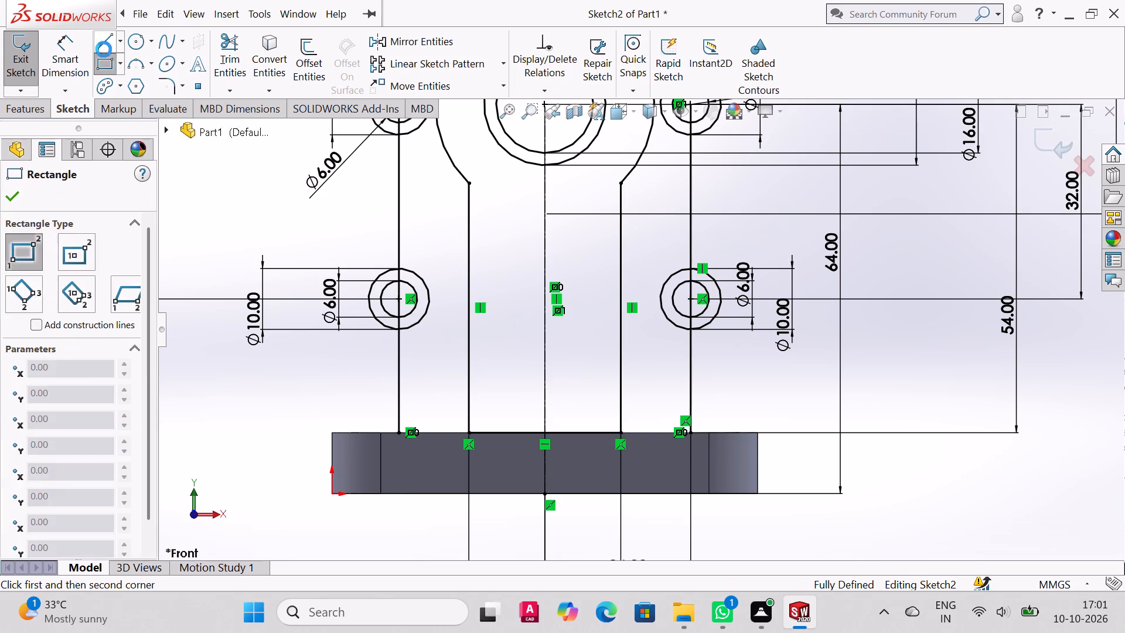
pyautogui.click(104, 49)
pyautogui.click(619, 434)
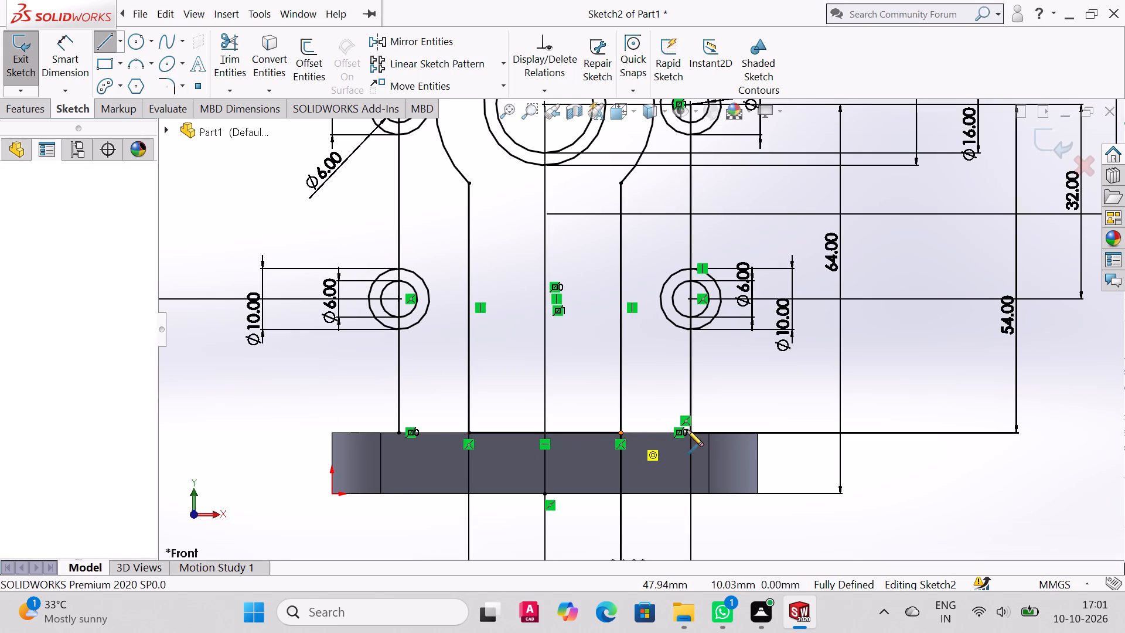
pyautogui.click(692, 435)
pyautogui.rightClick(690, 434)
pyautogui.click(725, 440)
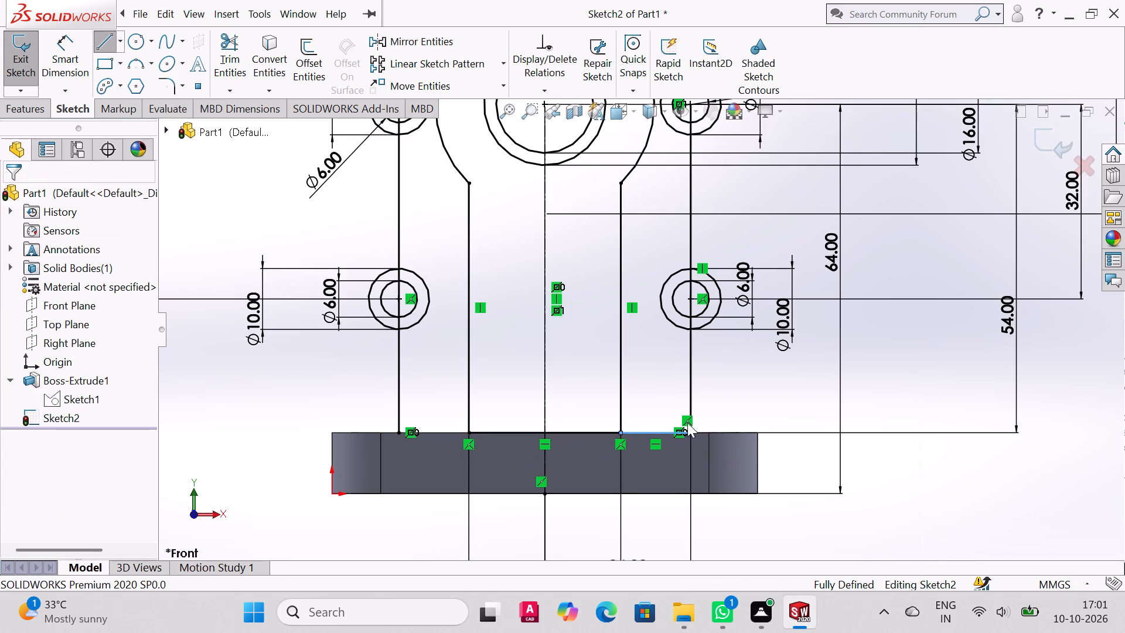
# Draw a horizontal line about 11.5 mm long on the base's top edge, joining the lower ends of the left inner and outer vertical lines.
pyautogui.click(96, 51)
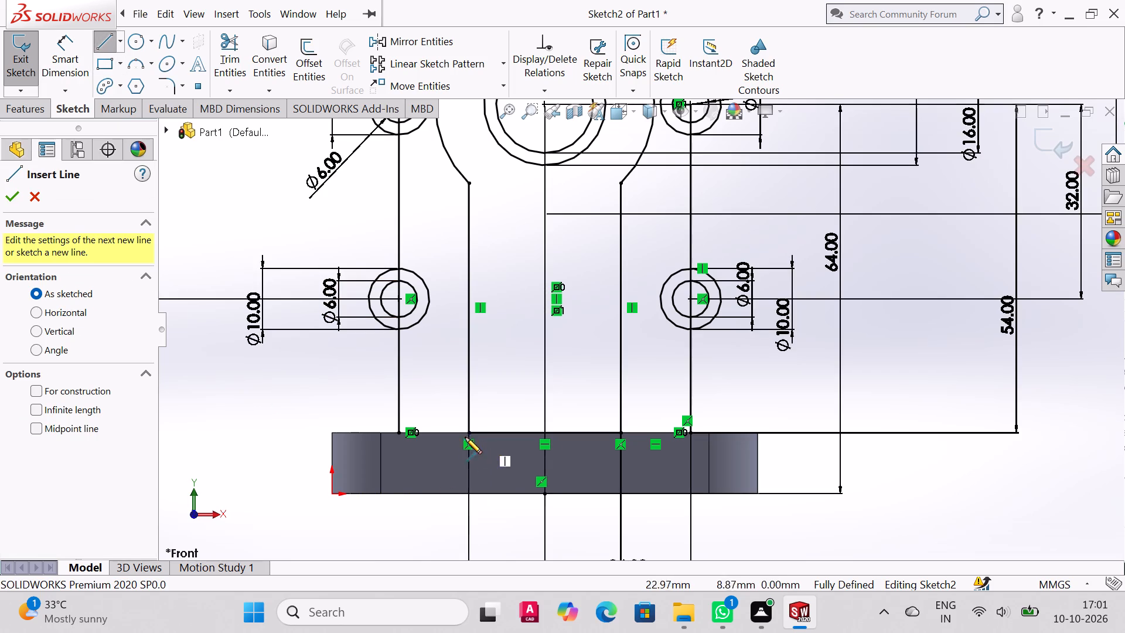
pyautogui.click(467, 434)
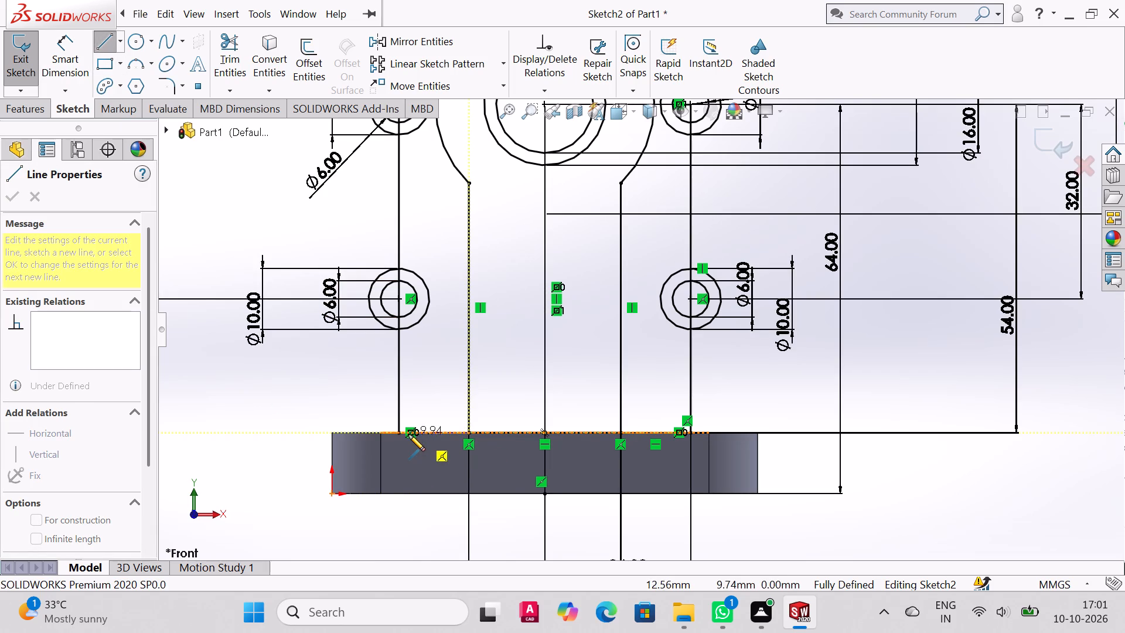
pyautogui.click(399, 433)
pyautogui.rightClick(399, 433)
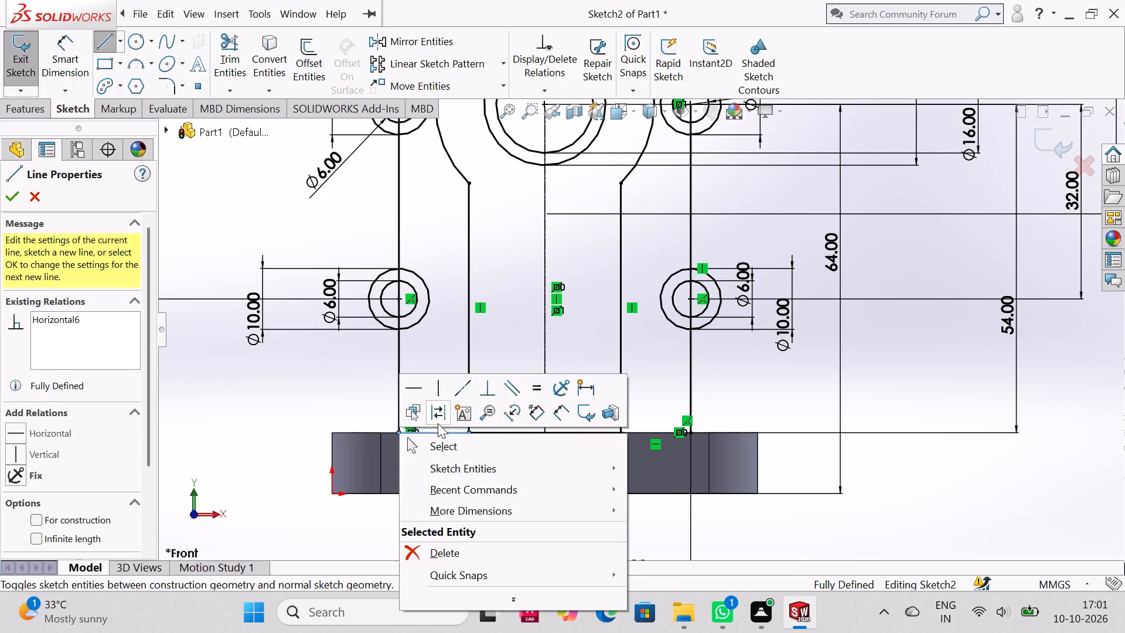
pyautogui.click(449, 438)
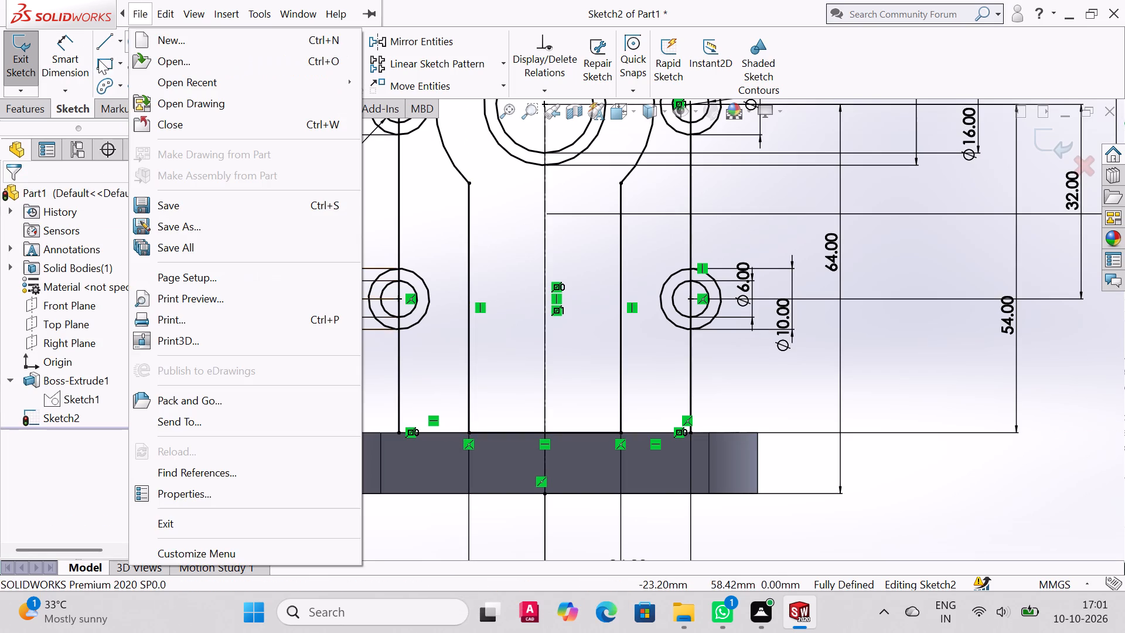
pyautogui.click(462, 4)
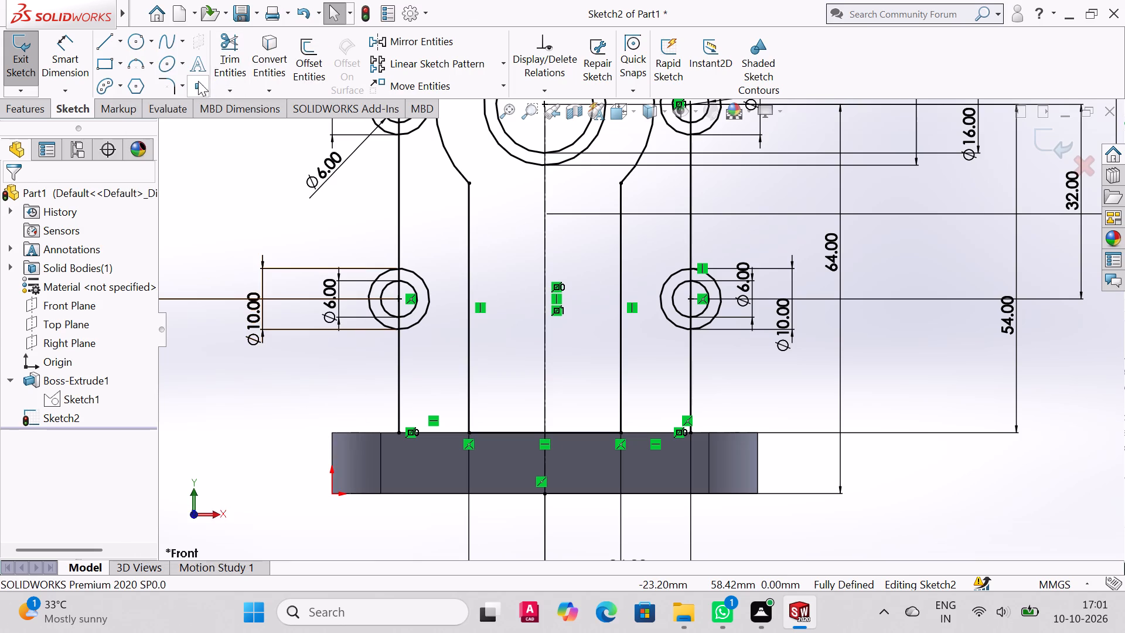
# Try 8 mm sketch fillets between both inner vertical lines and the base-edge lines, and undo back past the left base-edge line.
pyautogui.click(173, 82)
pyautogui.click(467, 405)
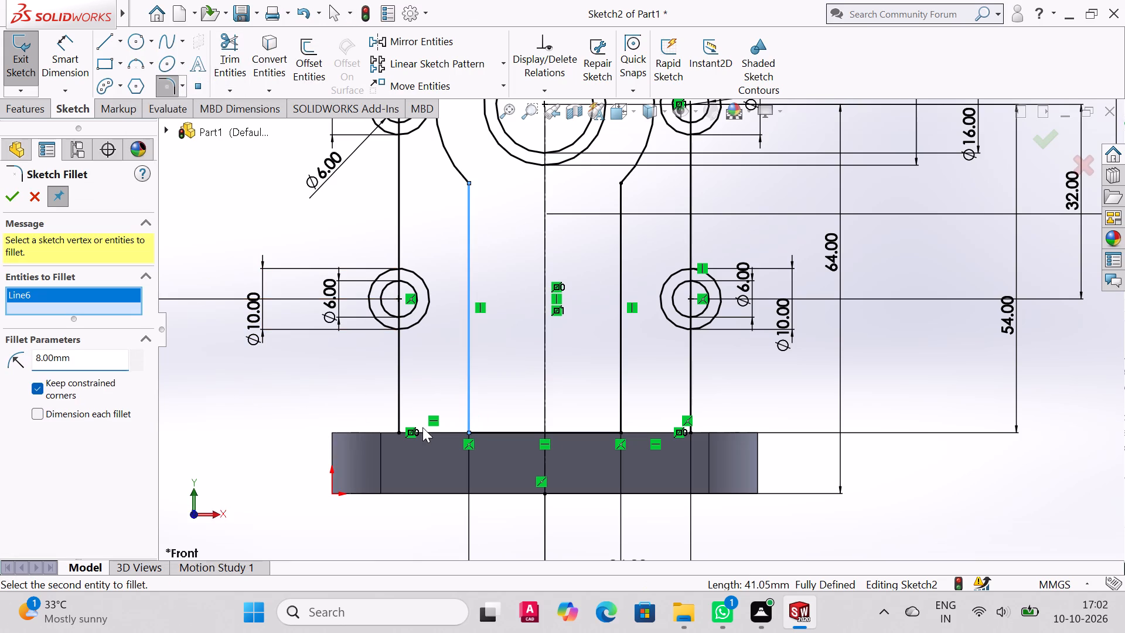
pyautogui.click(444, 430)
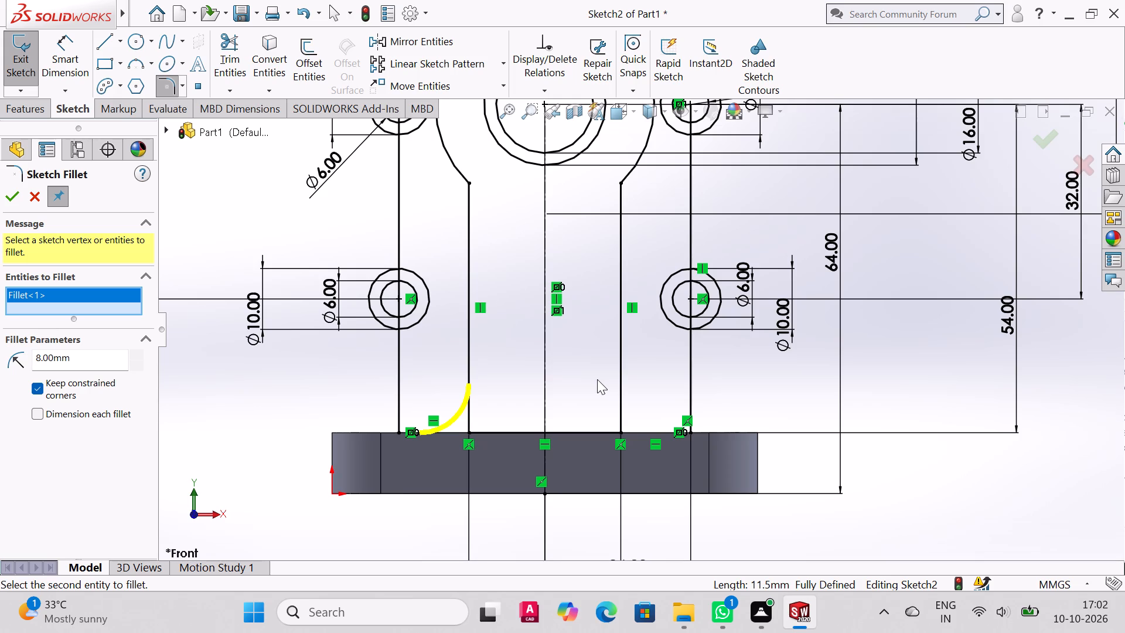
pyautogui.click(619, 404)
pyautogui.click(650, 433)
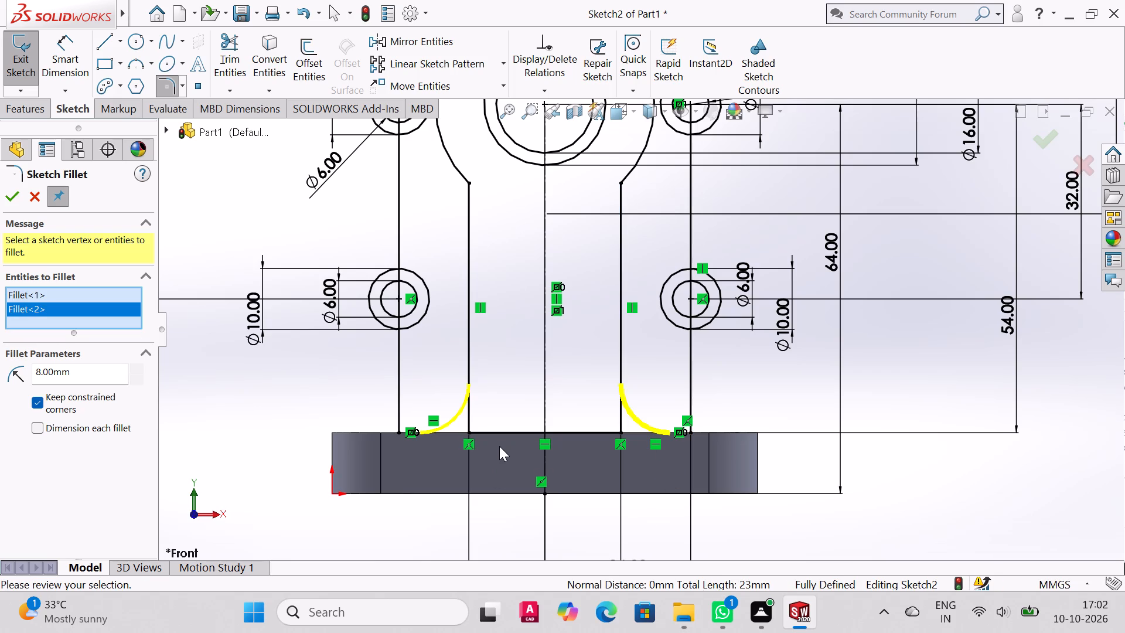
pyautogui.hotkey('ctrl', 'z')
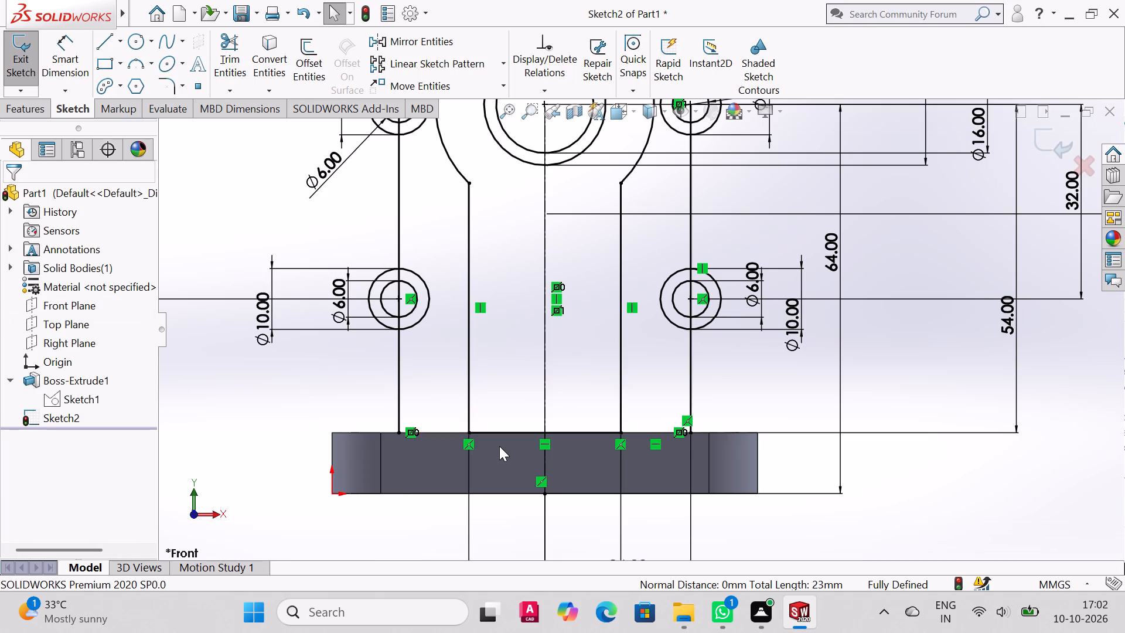
# Draw a vertical line about 15.5 mm long rising from the base's top edge, between the left inner vertical line and the centerline.
pyautogui.click(101, 47)
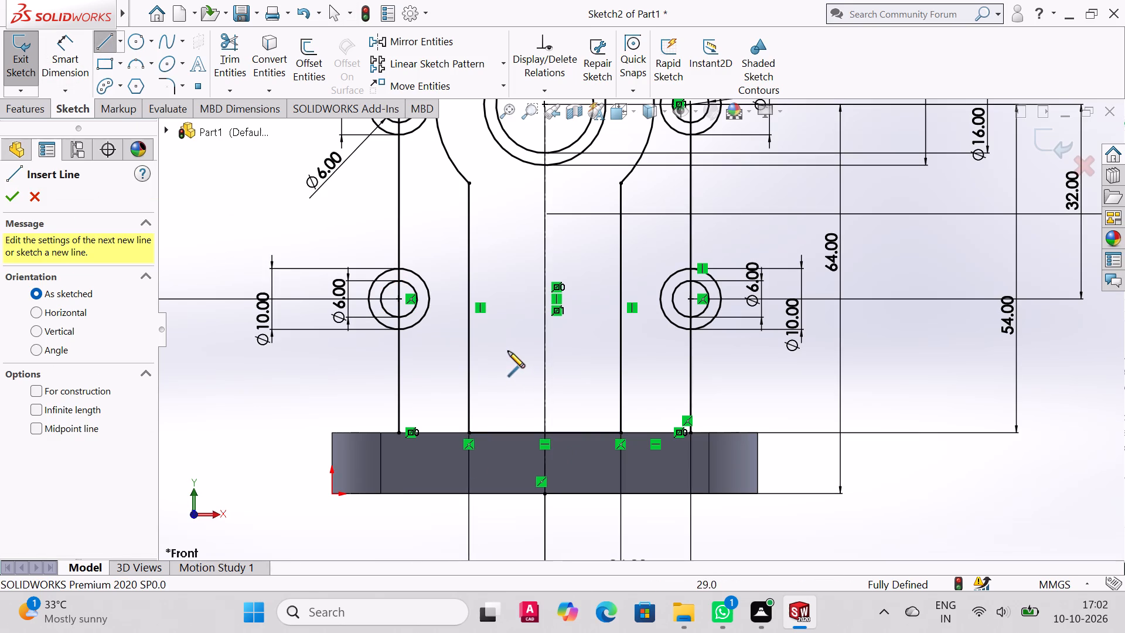
pyautogui.click(493, 338)
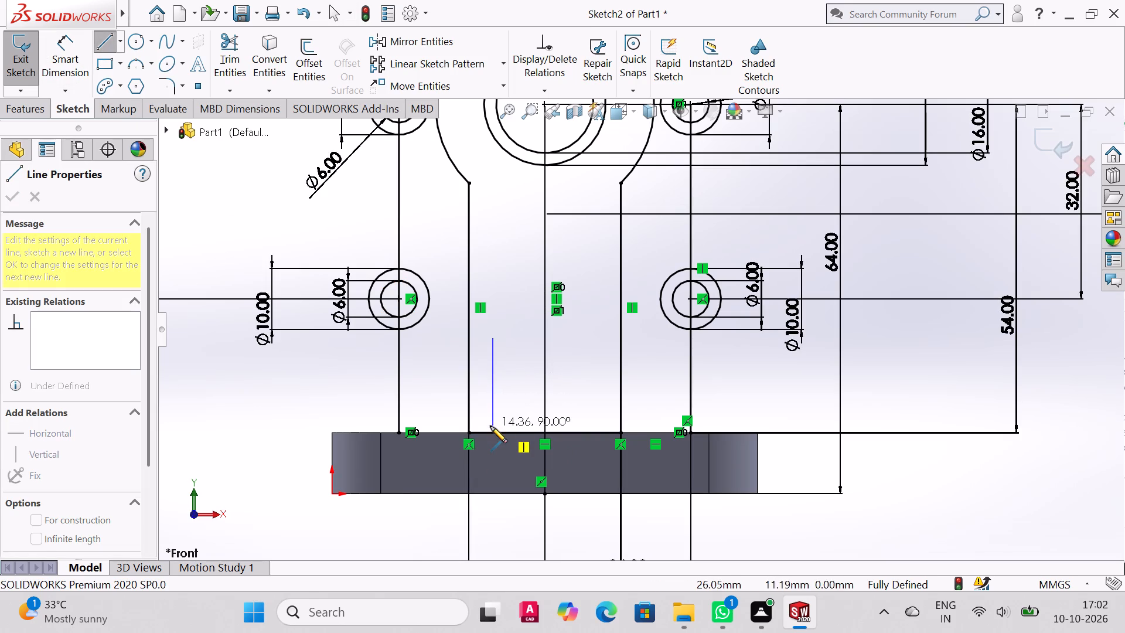
pyautogui.click(490, 431)
pyautogui.rightClick(493, 425)
pyautogui.click(540, 426)
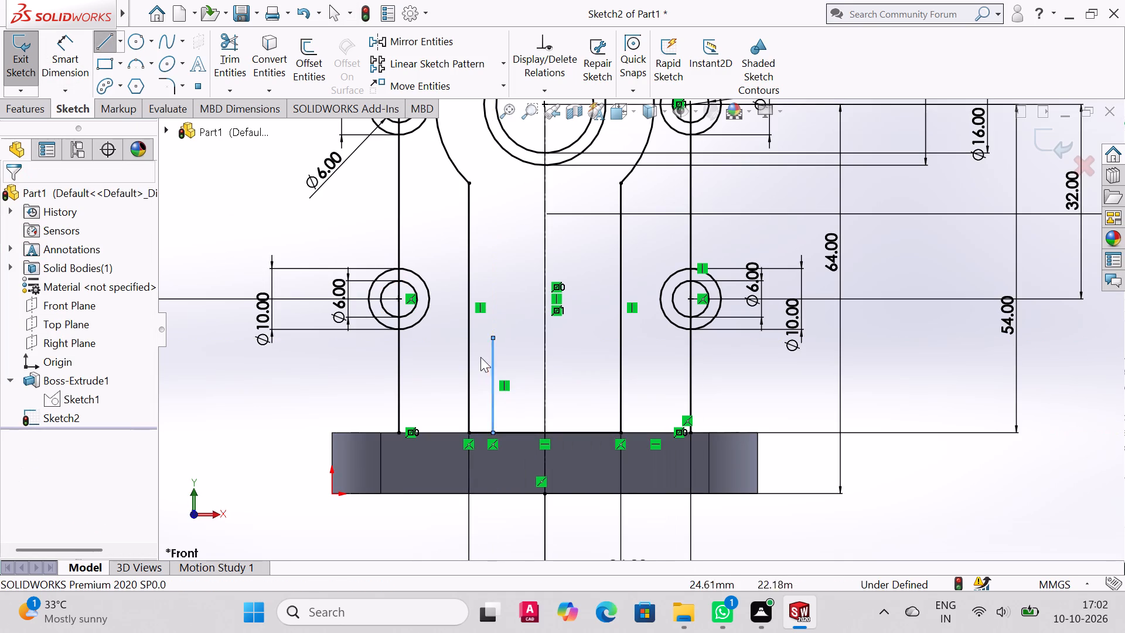
# Dimension the new vertical line 8.5 mm from the vertical centerline.
pyautogui.click(53, 55)
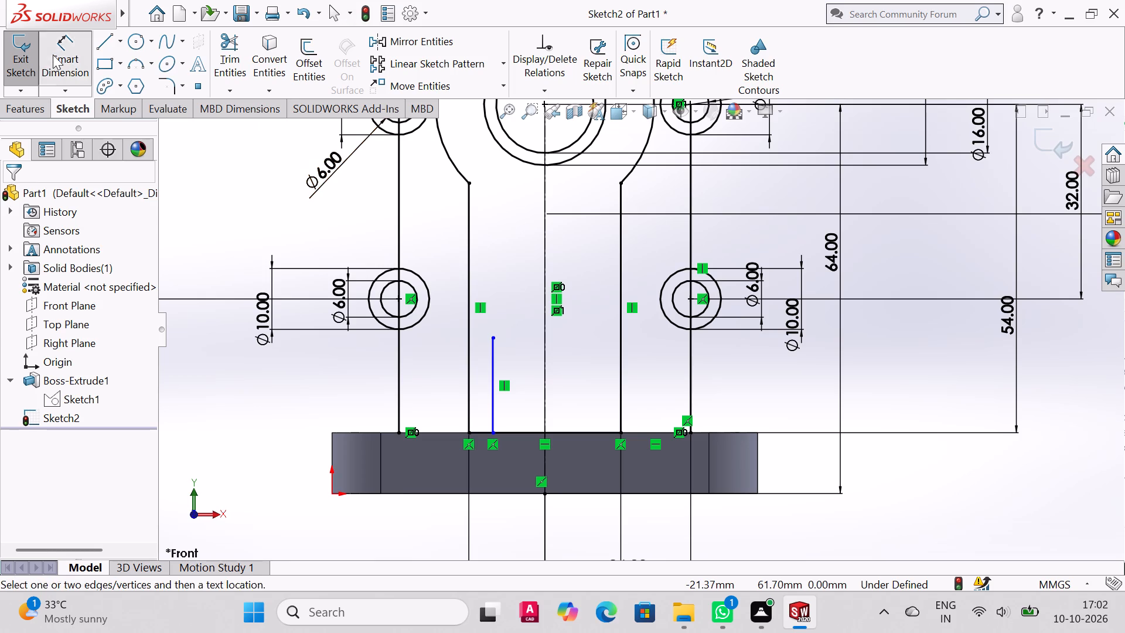
pyautogui.click(544, 383)
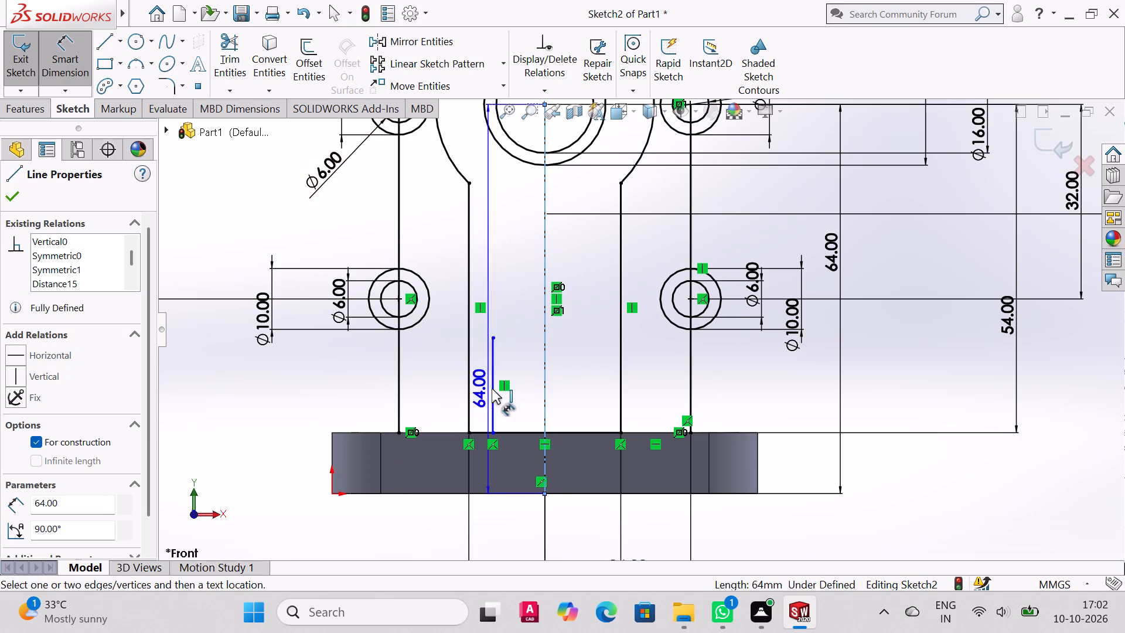
pyautogui.click(493, 386)
pyautogui.click(509, 267)
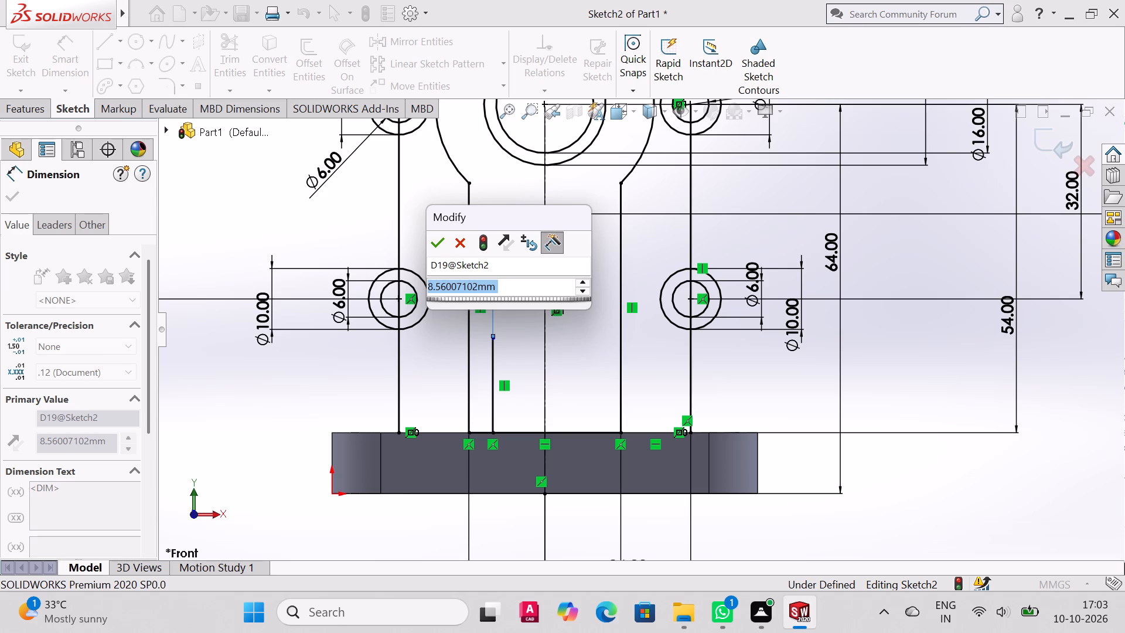
pyautogui.write('8.')
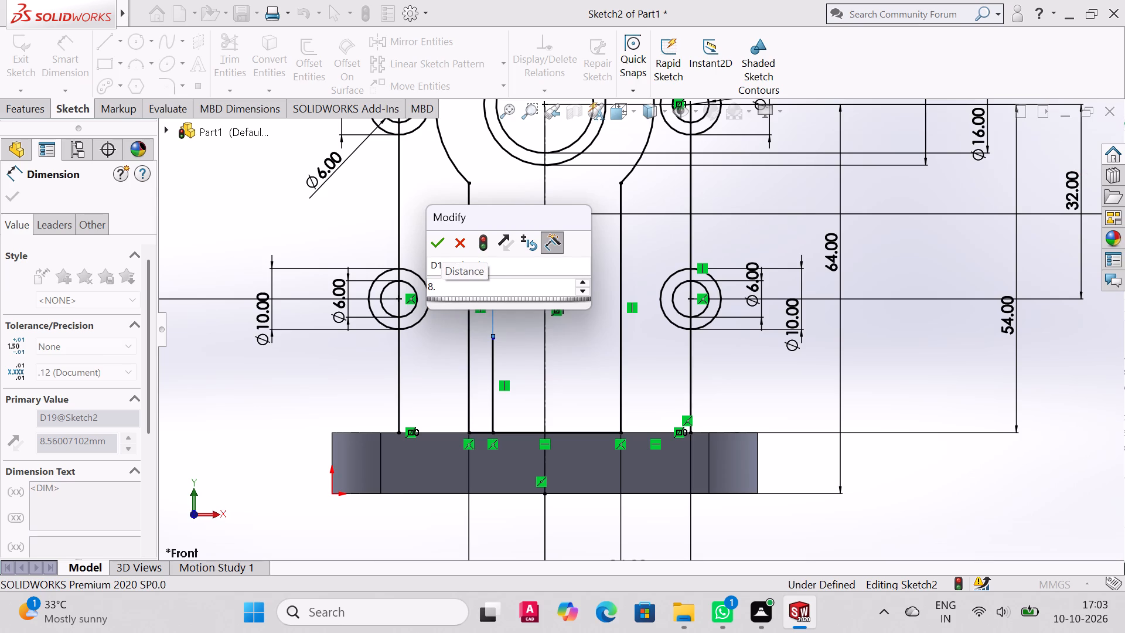
pyautogui.press('5')
pyautogui.press('Return')
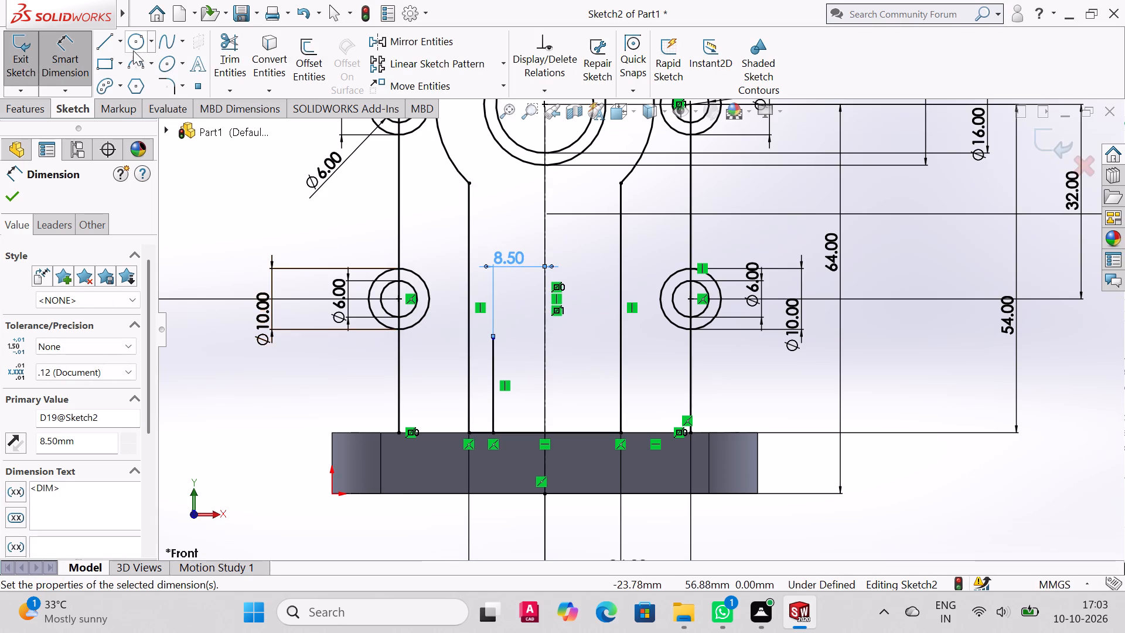
pyautogui.click(12, 202)
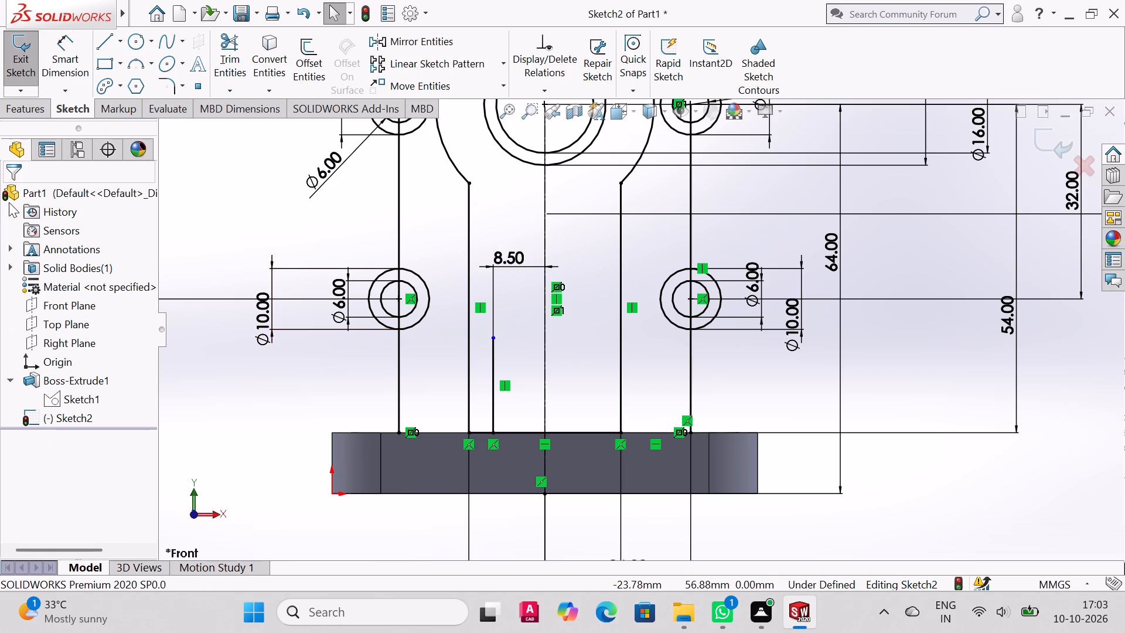
# Mirror the 8.5 mm offset vertical line about the vertical centerline, keeping the original.
pyautogui.click(411, 46)
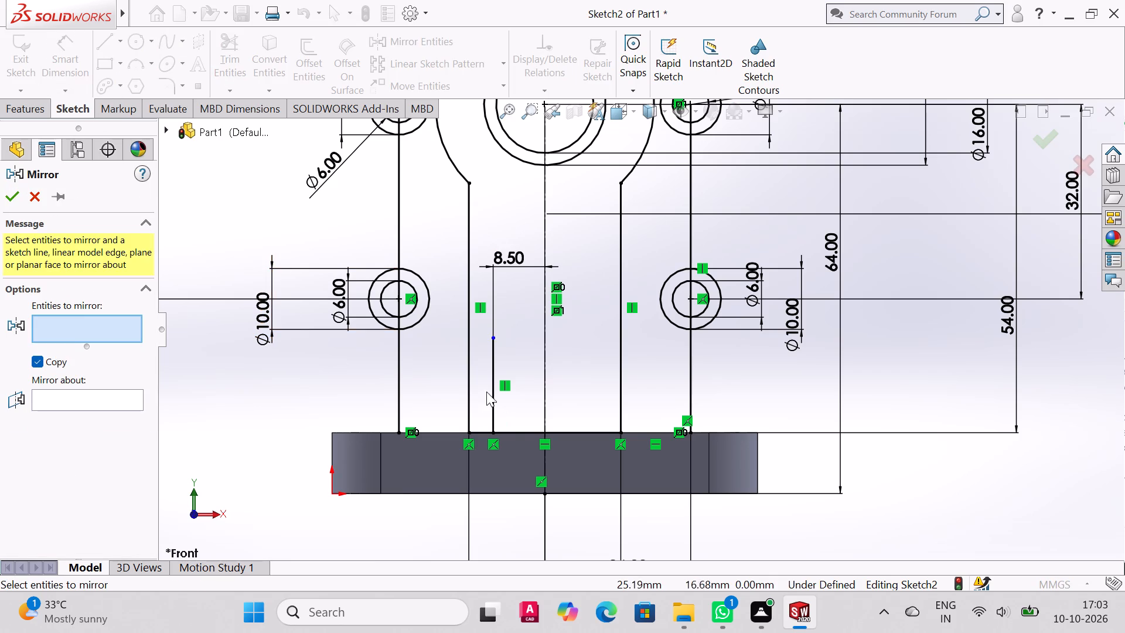
pyautogui.click(490, 389)
pyautogui.click(71, 400)
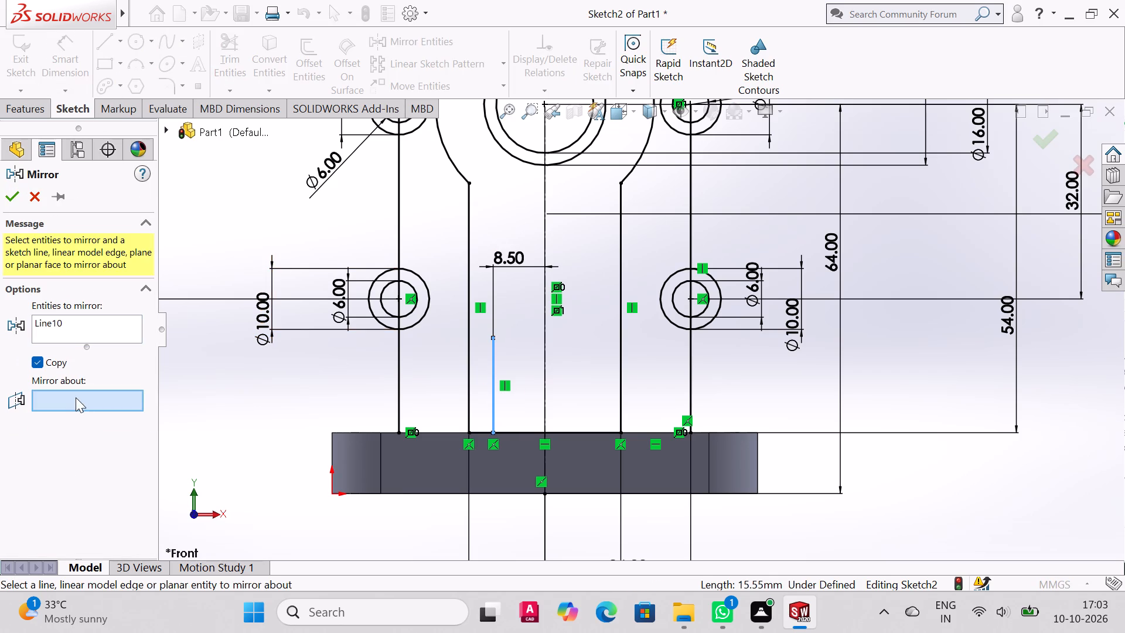
pyautogui.click(543, 365)
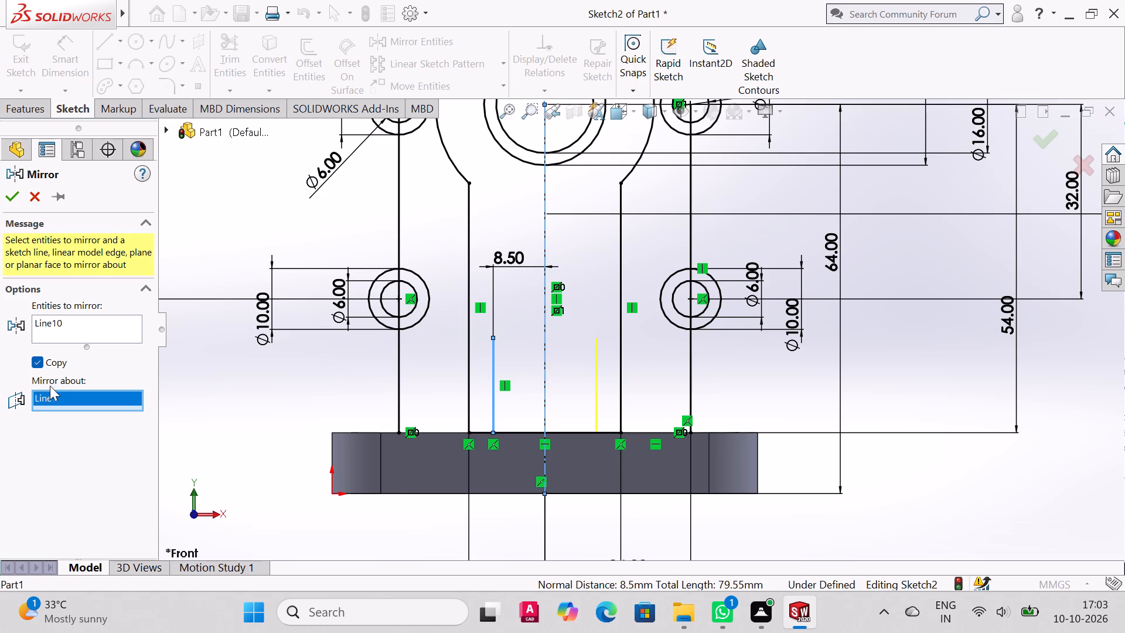
pyautogui.click(8, 201)
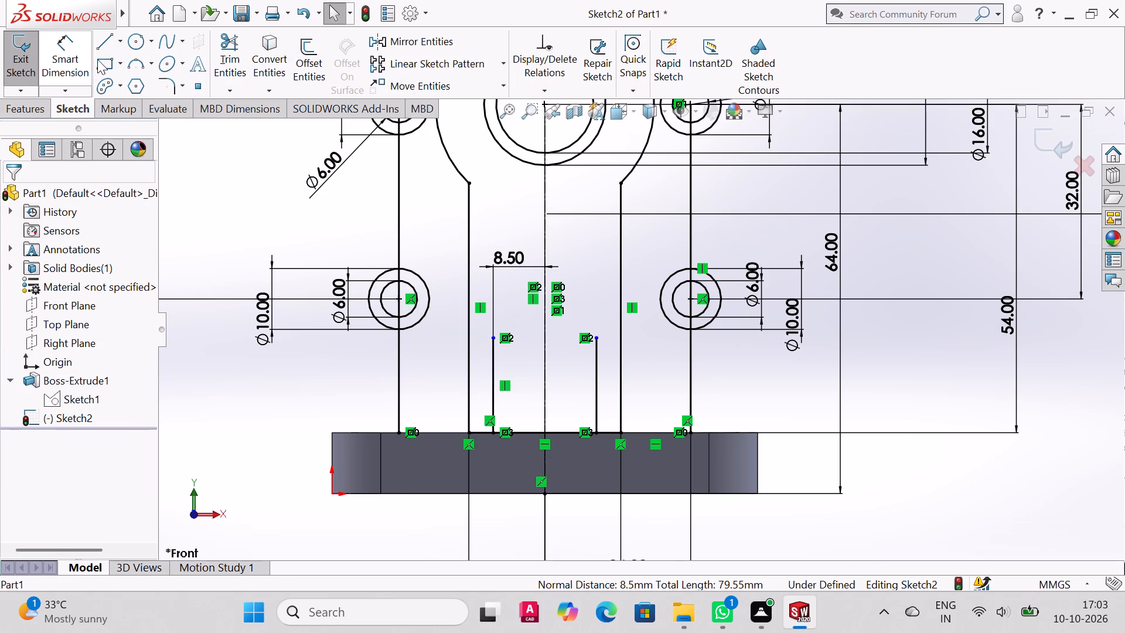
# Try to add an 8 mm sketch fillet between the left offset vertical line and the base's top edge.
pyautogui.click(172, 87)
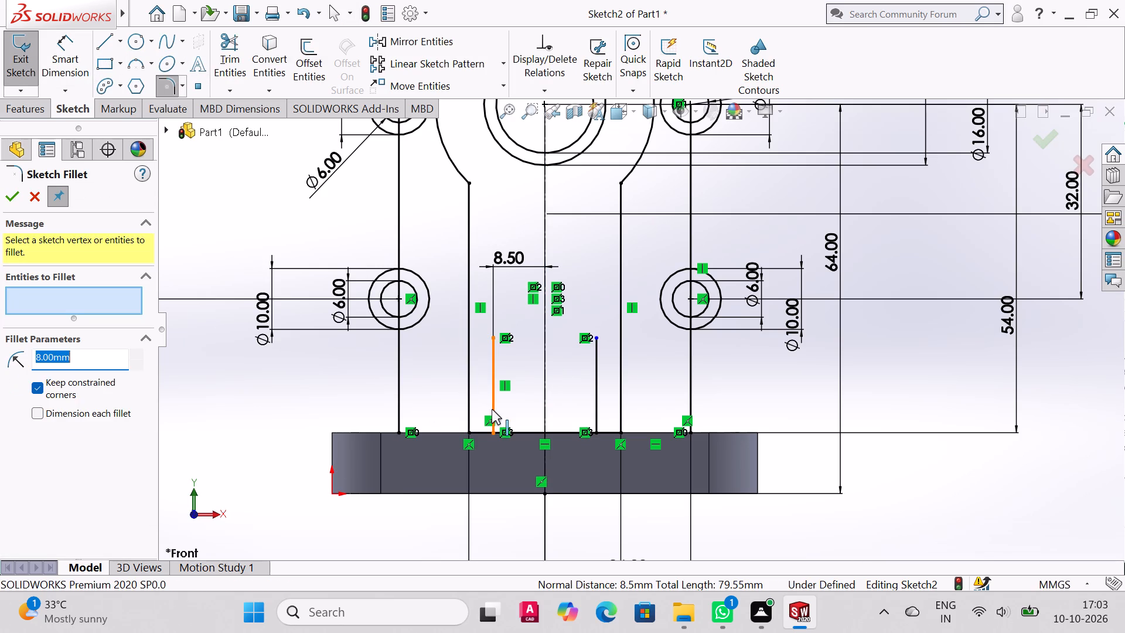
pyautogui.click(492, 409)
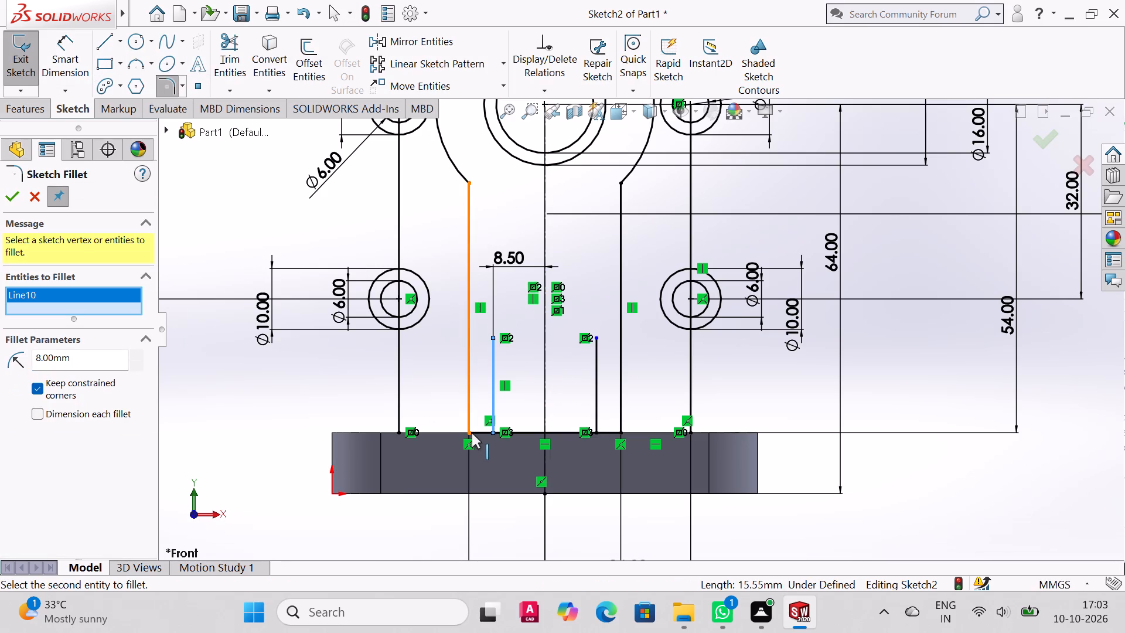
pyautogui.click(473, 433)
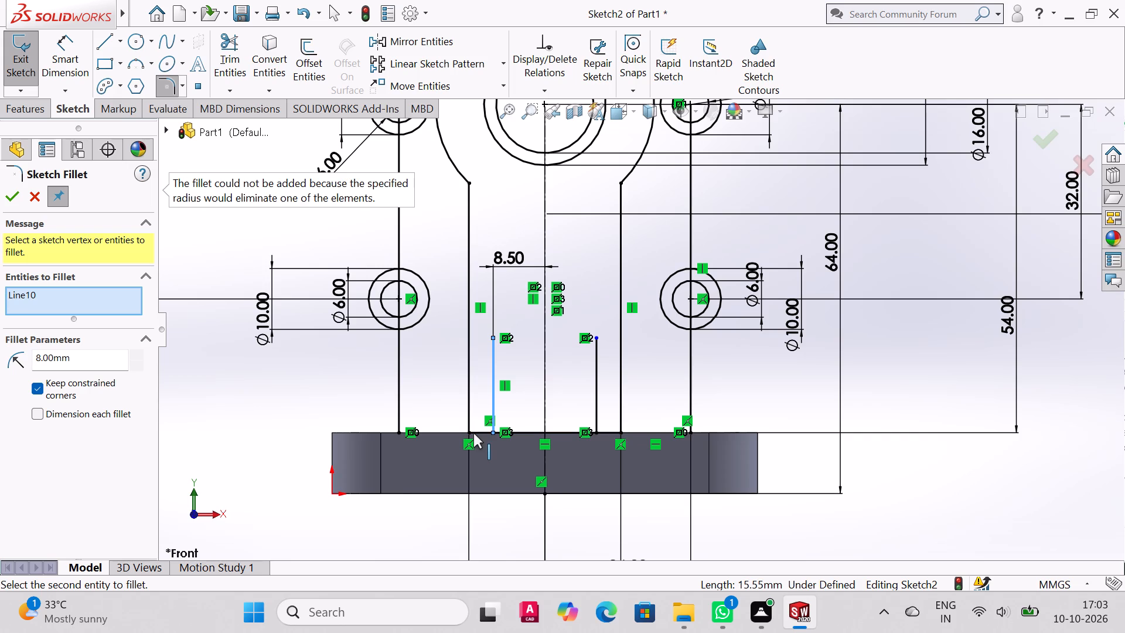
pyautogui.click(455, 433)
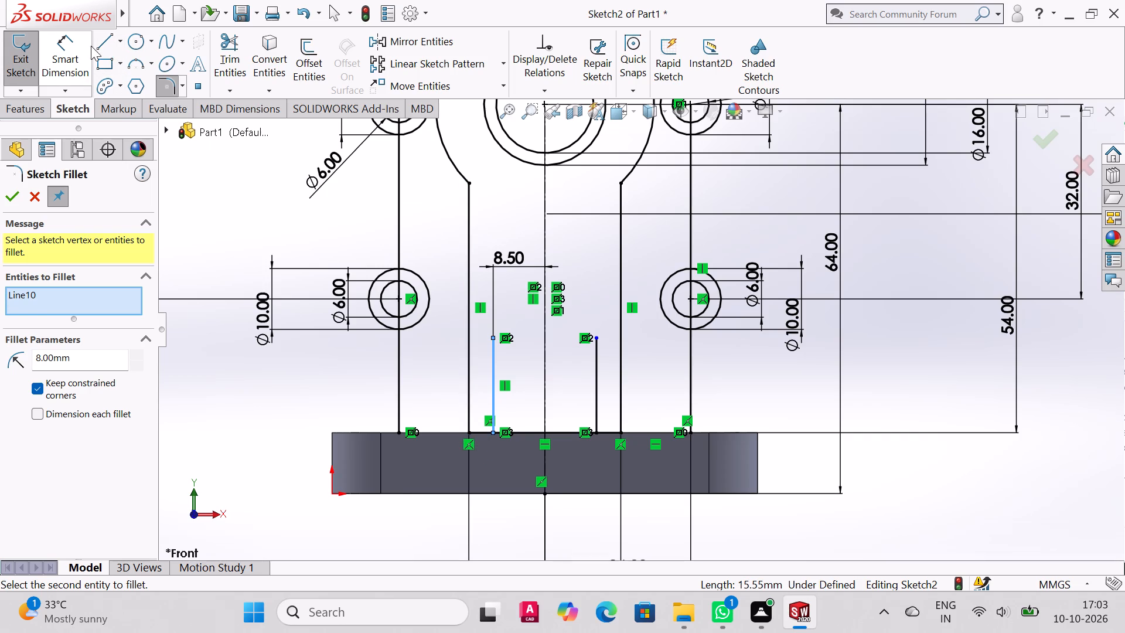
# Draw 4 mm horizontal lines joining the upper ends of both offset vertical lines to the adjacent inner vertical lines.
pyautogui.click(113, 40)
pyautogui.click(493, 338)
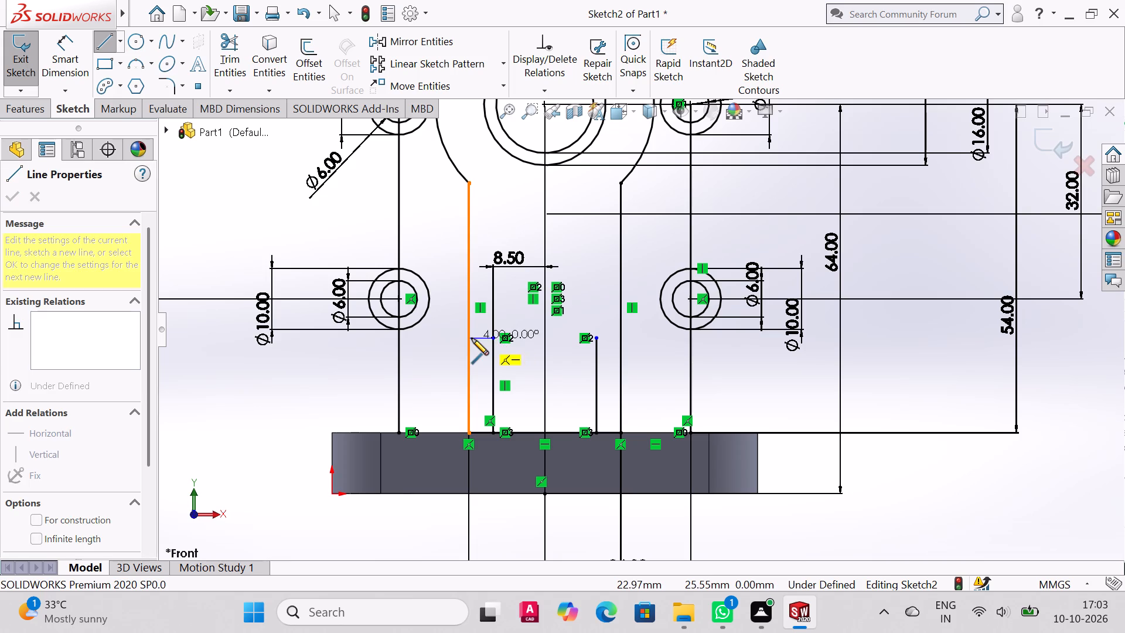
pyautogui.click(469, 338)
pyautogui.rightClick(468, 338)
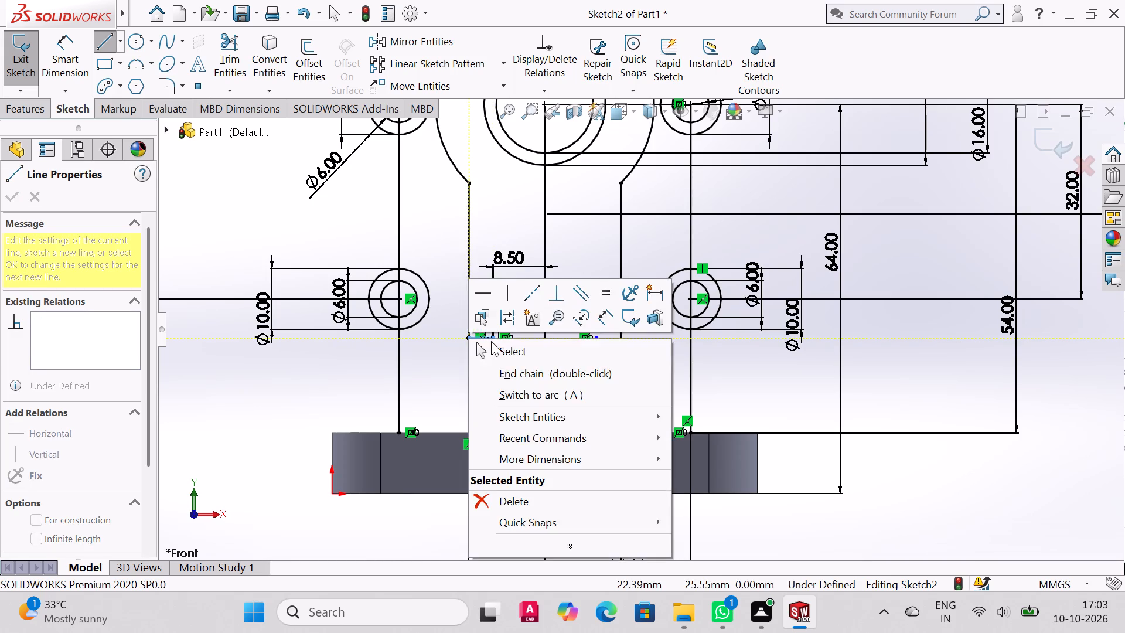
pyautogui.click(499, 345)
pyautogui.click(102, 47)
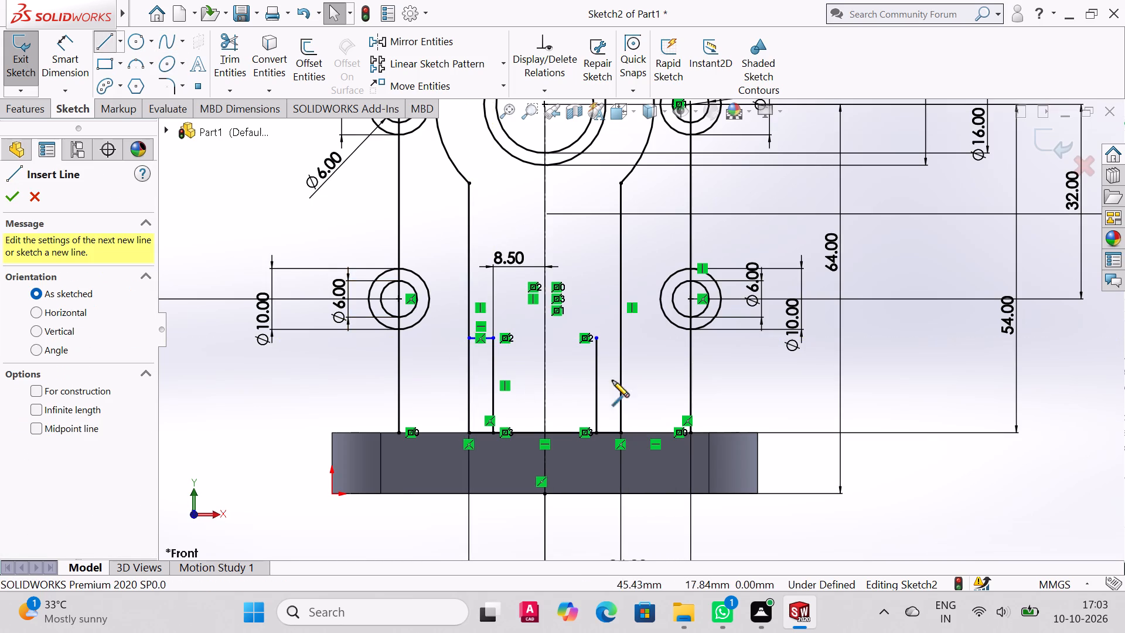
pyautogui.click(595, 338)
pyautogui.click(618, 339)
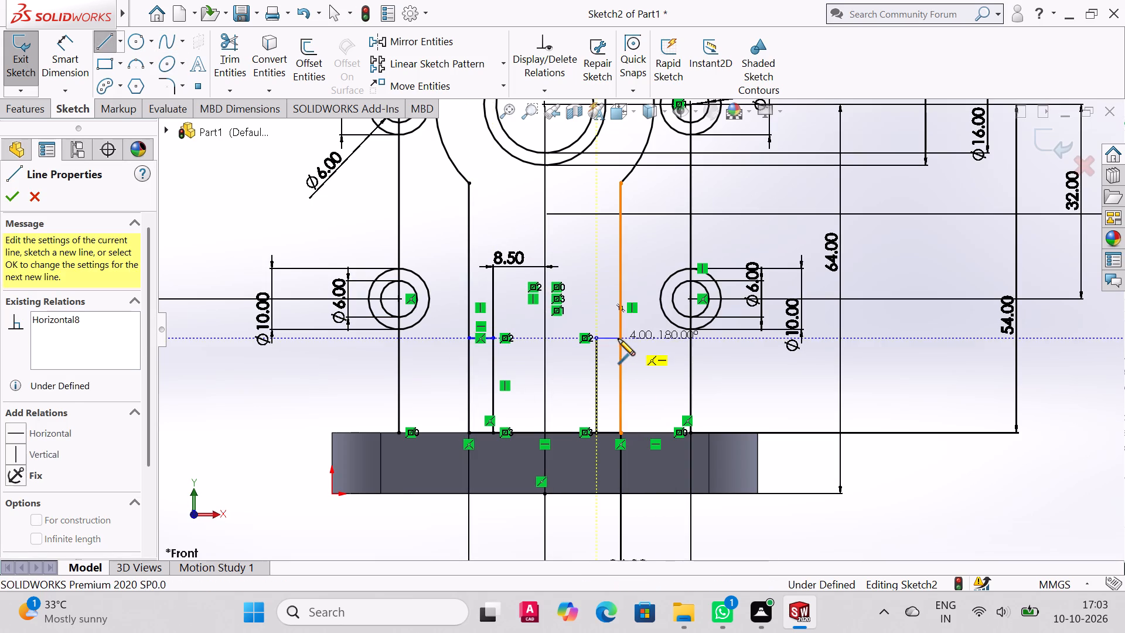
pyautogui.rightClick(618, 339)
pyautogui.click(645, 349)
# Power trim the portions of both inner vertical lines below the short horizontal lines and exit the sketch.
pyautogui.click(224, 45)
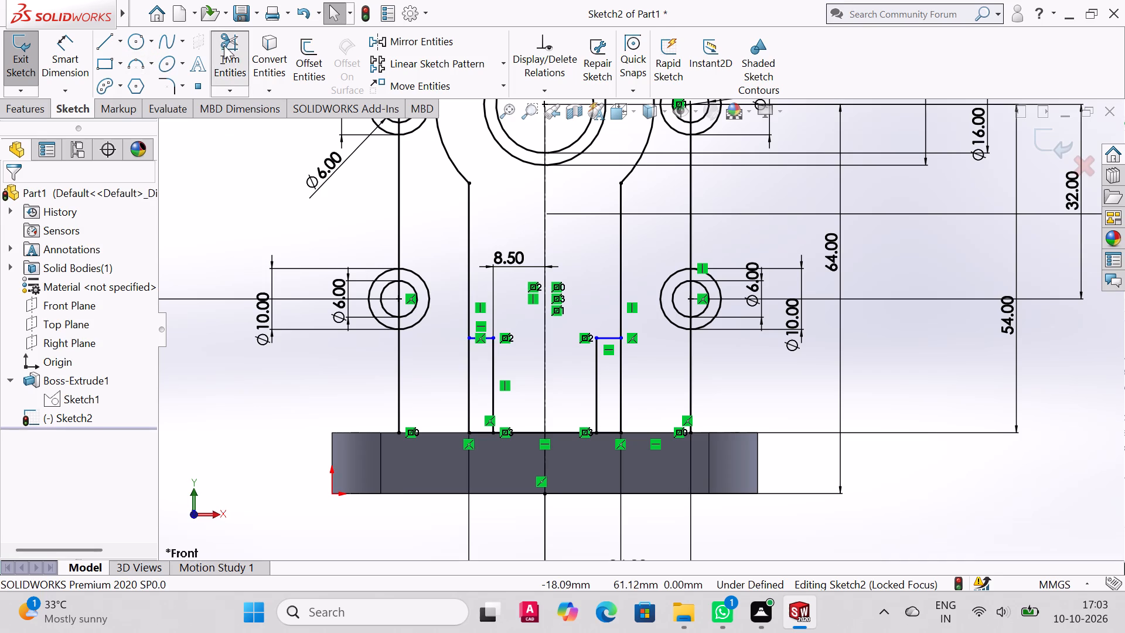
pyautogui.moveTo(437, 359); pyautogui.dragTo(473, 383)
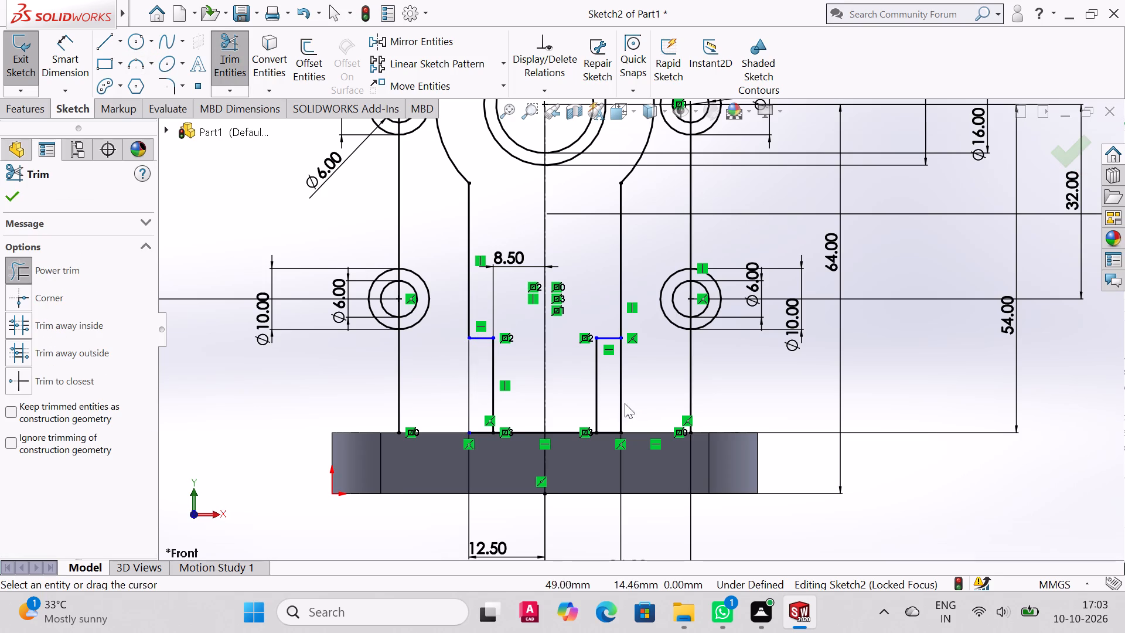
pyautogui.moveTo(606, 392); pyautogui.dragTo(628, 390)
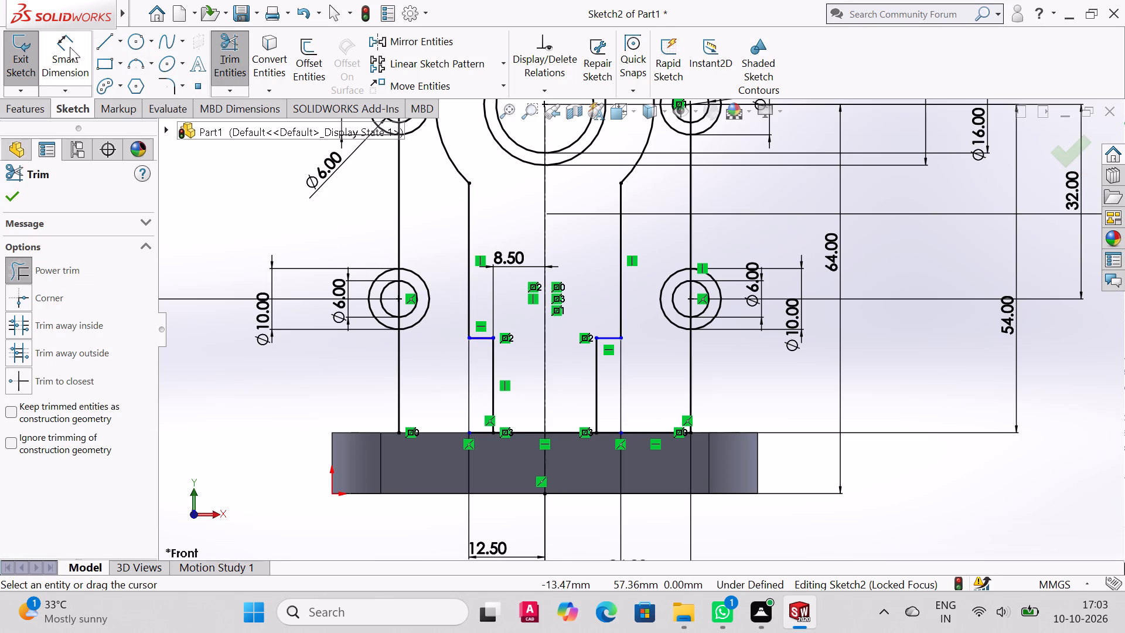
pyautogui.click(15, 70)
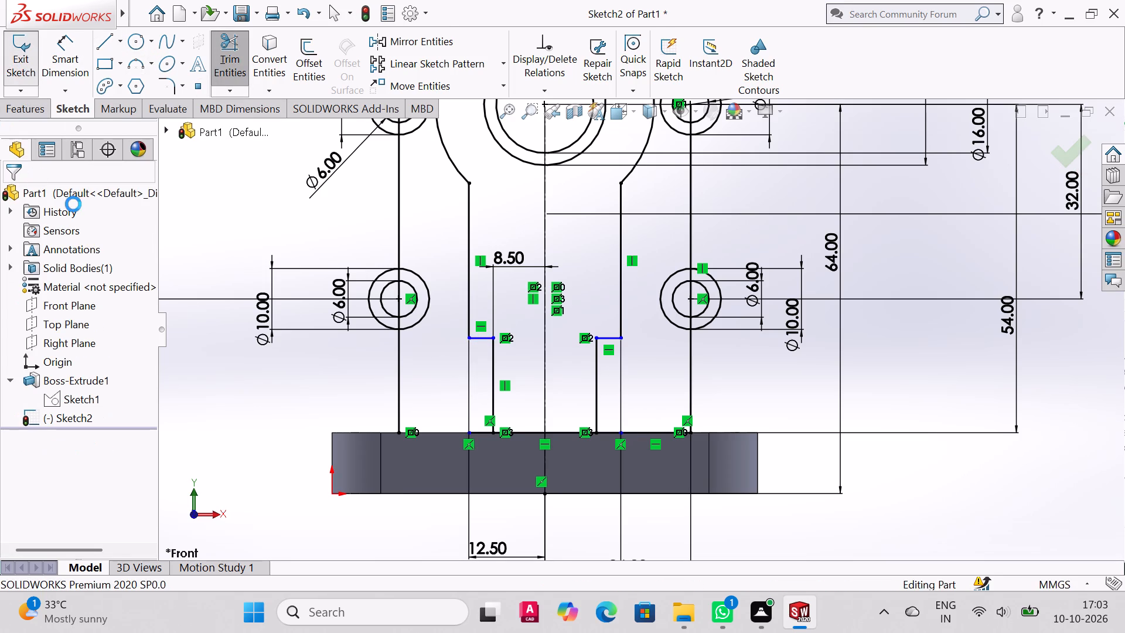
pyautogui.click(70, 111)
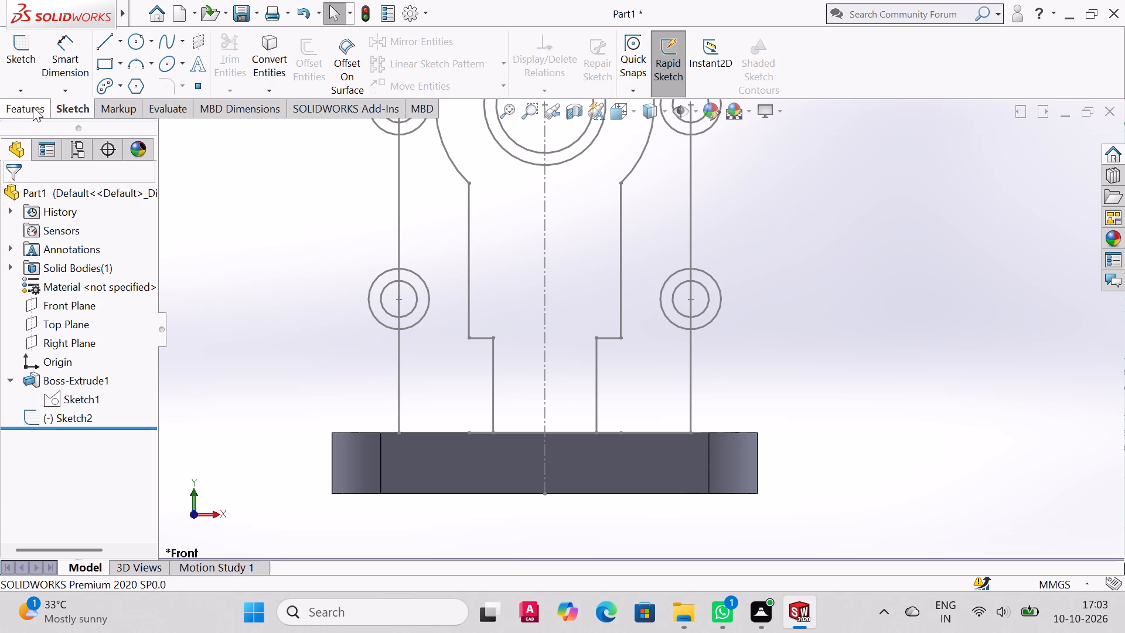
# Reopen the web sketch for editing by undoing the sketch exit.
pyautogui.click(27, 107)
pyautogui.click(69, 105)
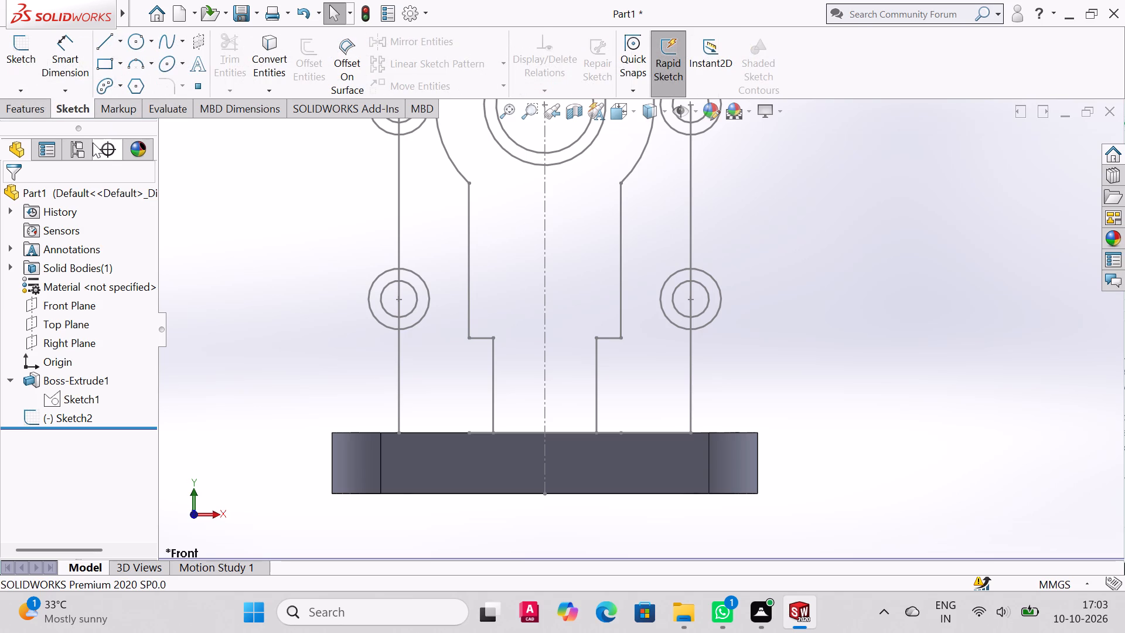
pyautogui.press('Escape')
pyautogui.hotkey('ctrl', 'z')
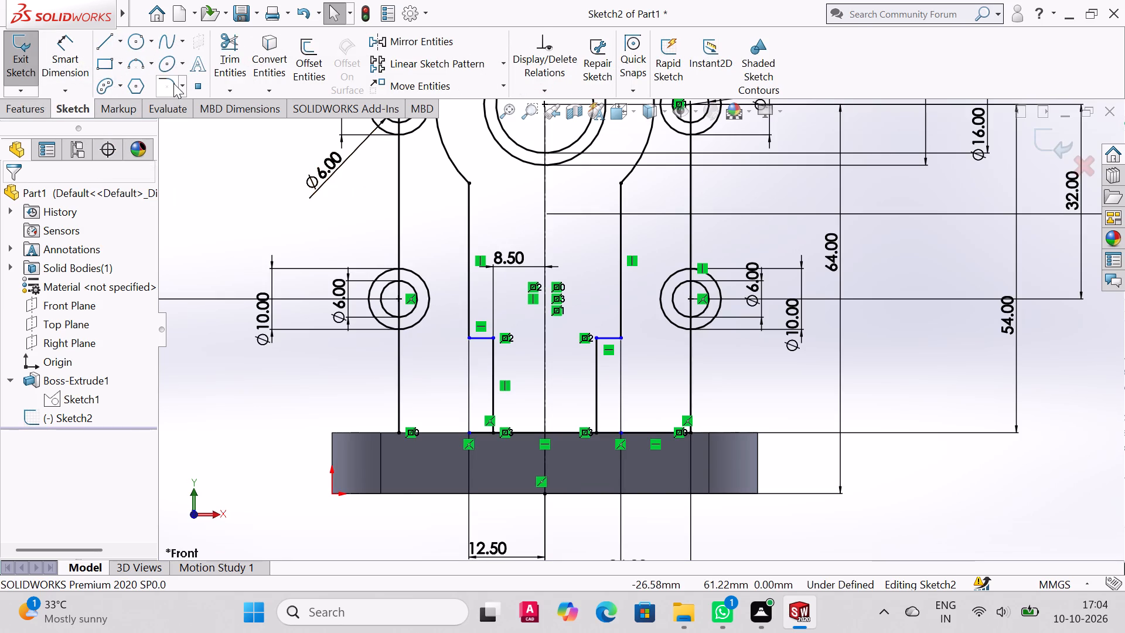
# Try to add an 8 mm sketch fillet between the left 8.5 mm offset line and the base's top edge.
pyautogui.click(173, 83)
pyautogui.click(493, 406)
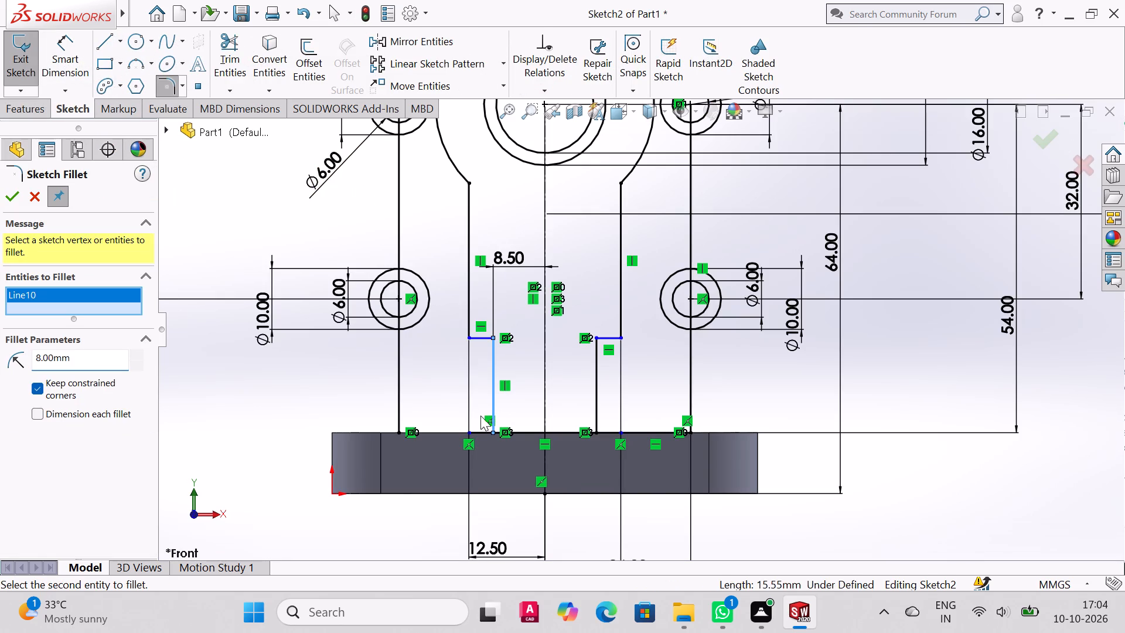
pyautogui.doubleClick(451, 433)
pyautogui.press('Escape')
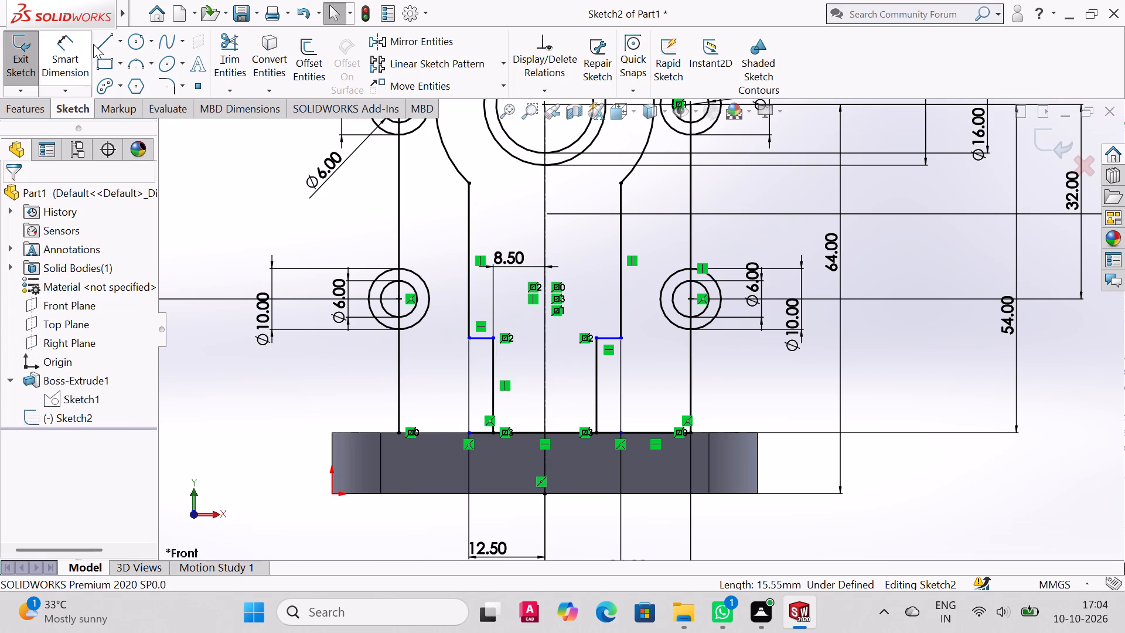
# Draw a 15.5 mm horizontal line joining the lower ends of the left offset line and the left outer vertical line.
pyautogui.click(94, 42)
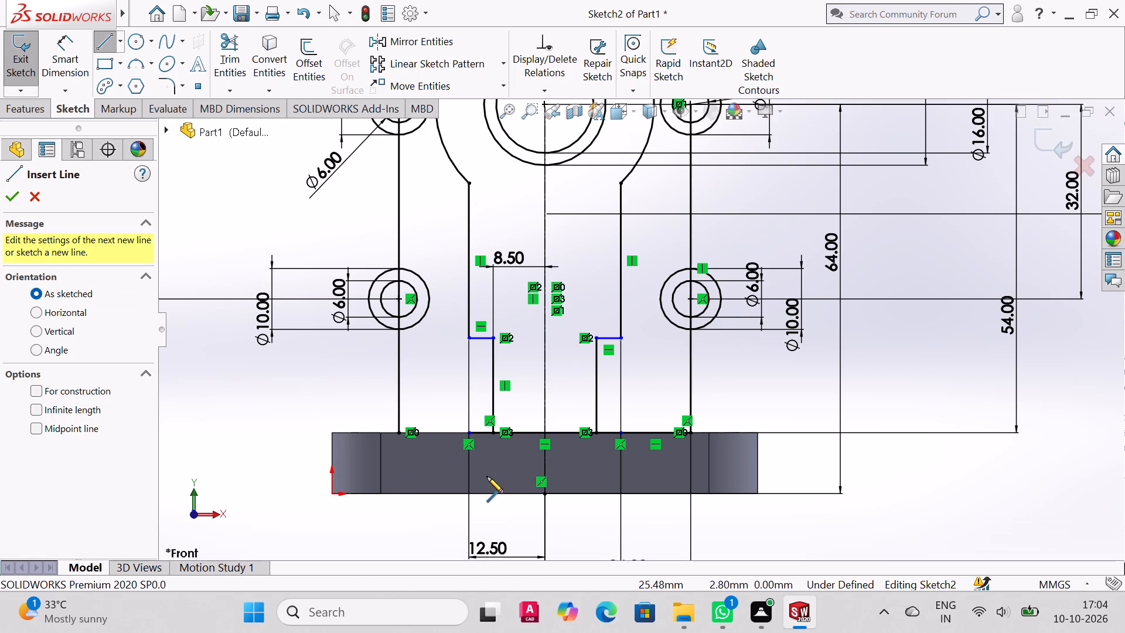
pyautogui.click(493, 434)
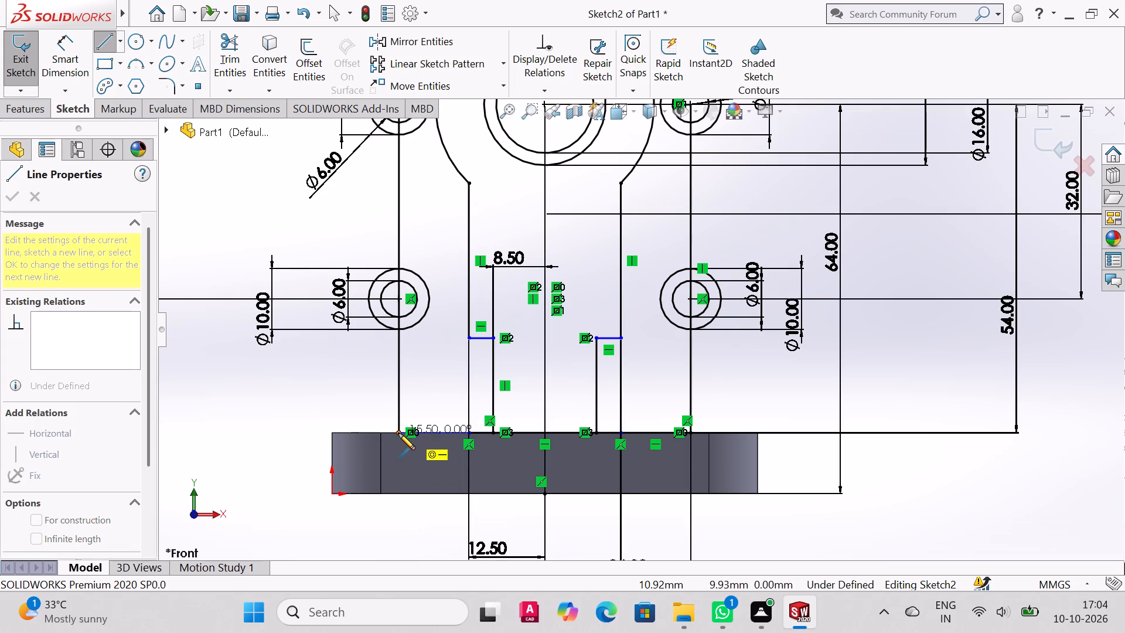
pyautogui.click(398, 432)
pyautogui.rightClick(398, 432)
pyautogui.click(496, 437)
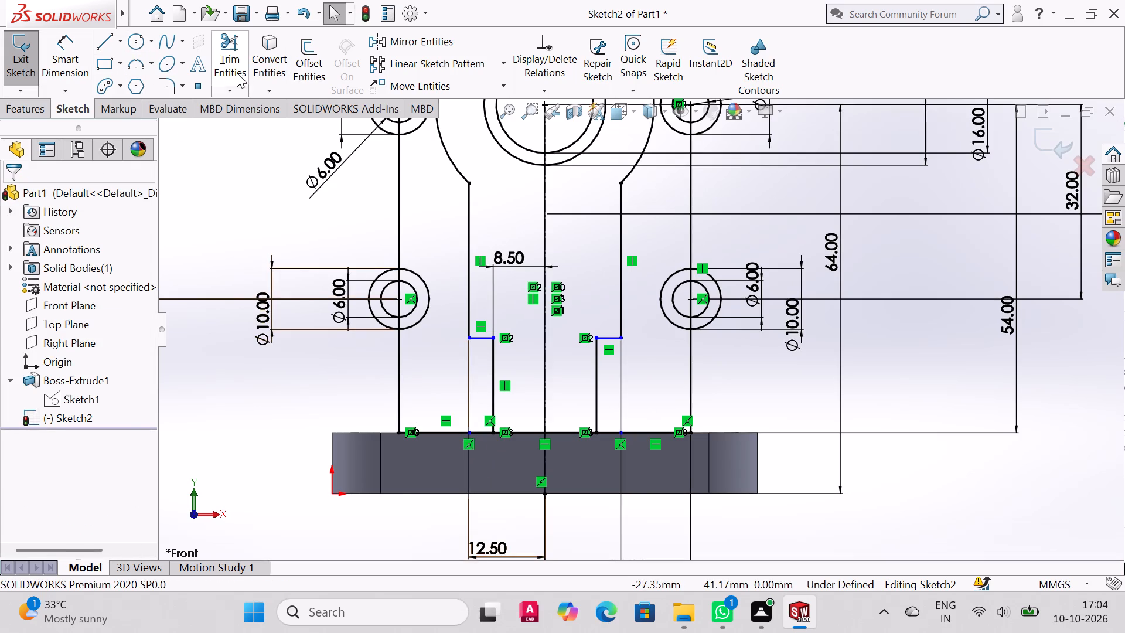
# Add 8 mm sketch fillets where the left and right offset lines meet the horizontal lines along the base's top edge.
pyautogui.click(178, 84)
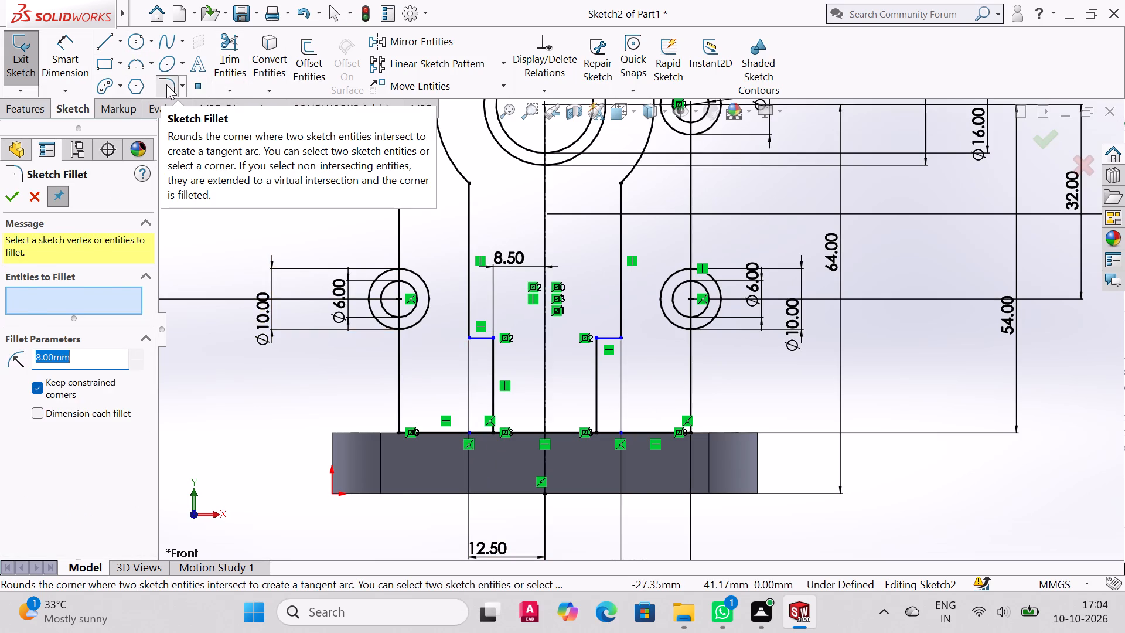
pyautogui.click(166, 84)
pyautogui.click(166, 84)
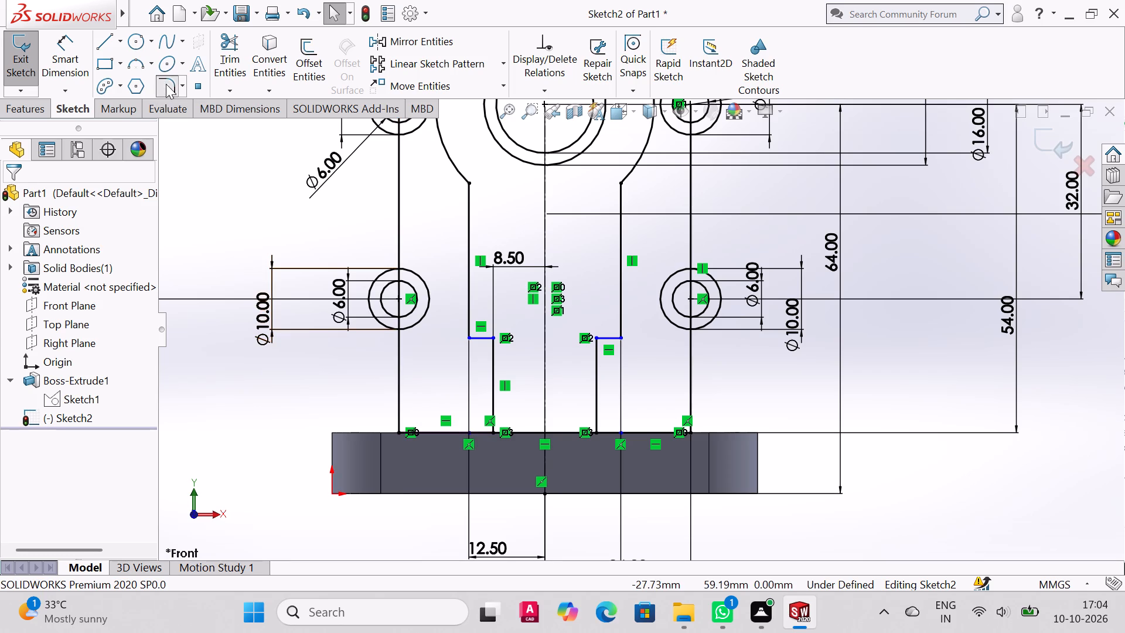
pyautogui.click(493, 396)
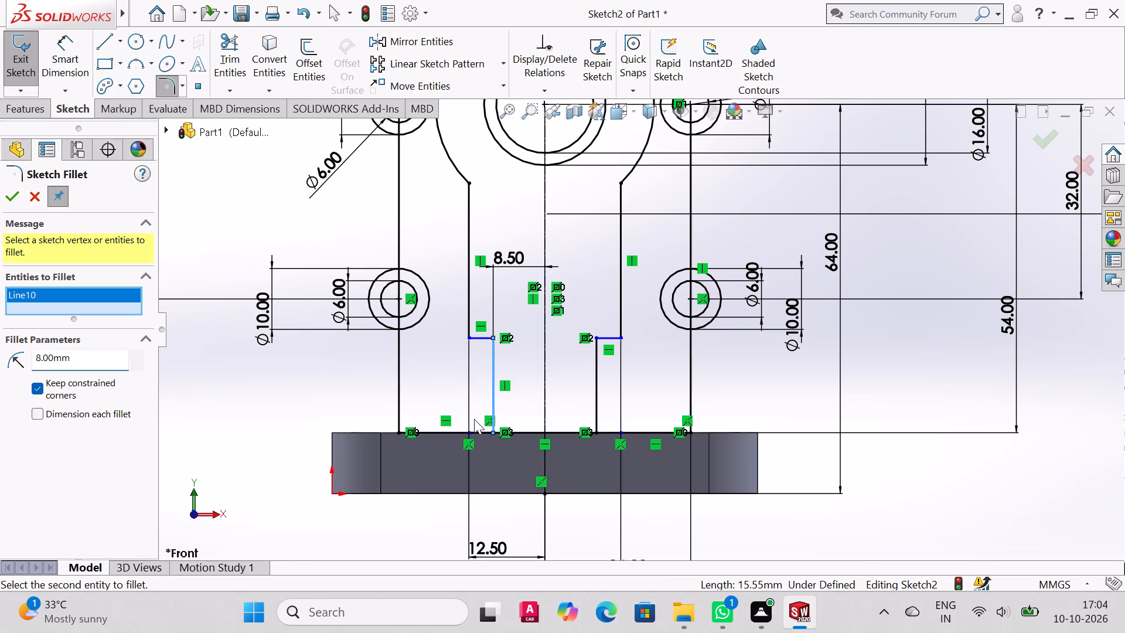
pyautogui.click(462, 431)
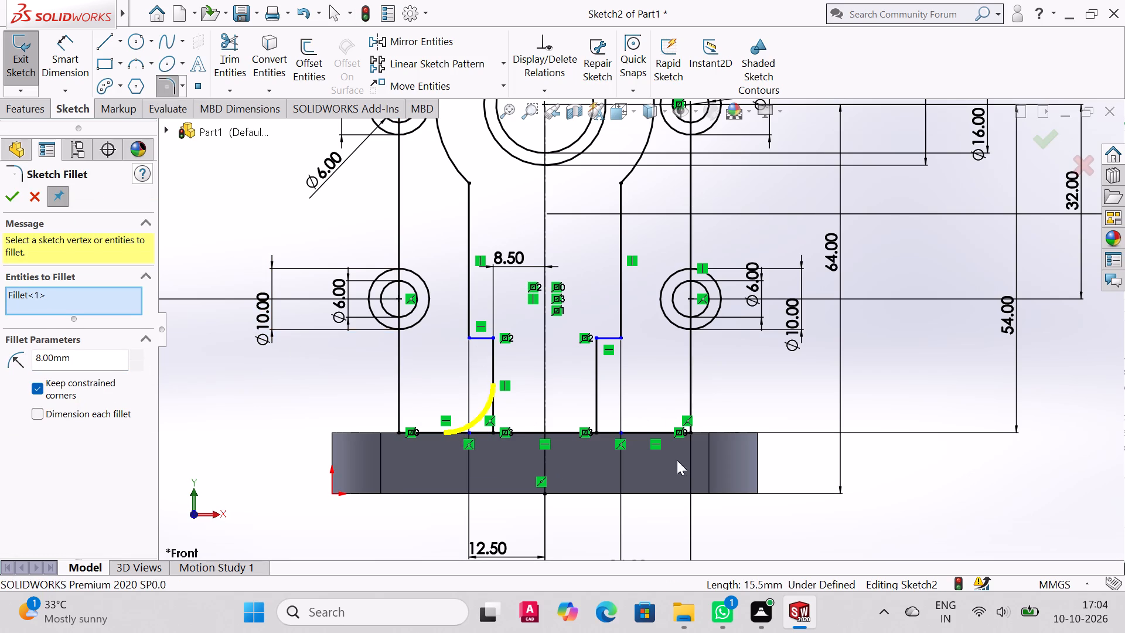
pyautogui.click(597, 407)
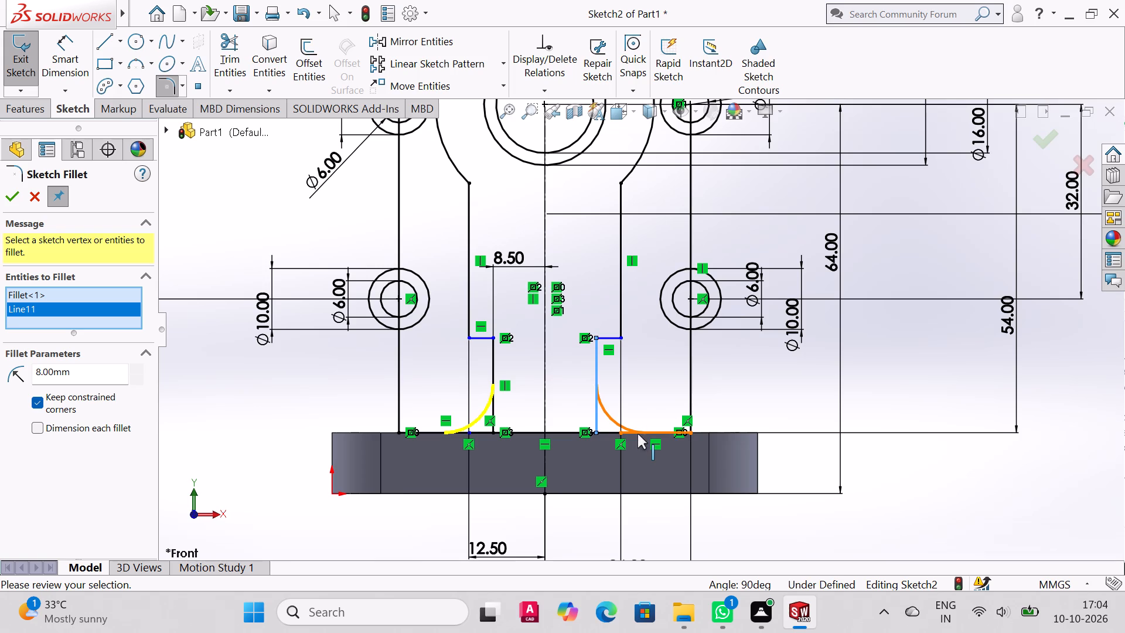
pyautogui.click(637, 434)
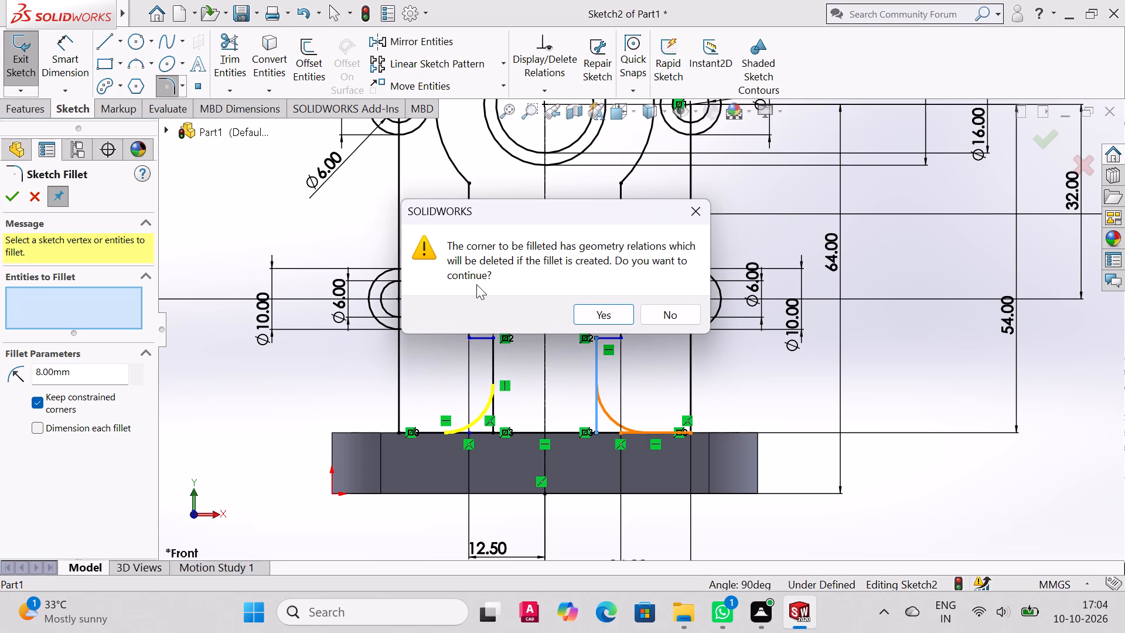
pyautogui.click(610, 319)
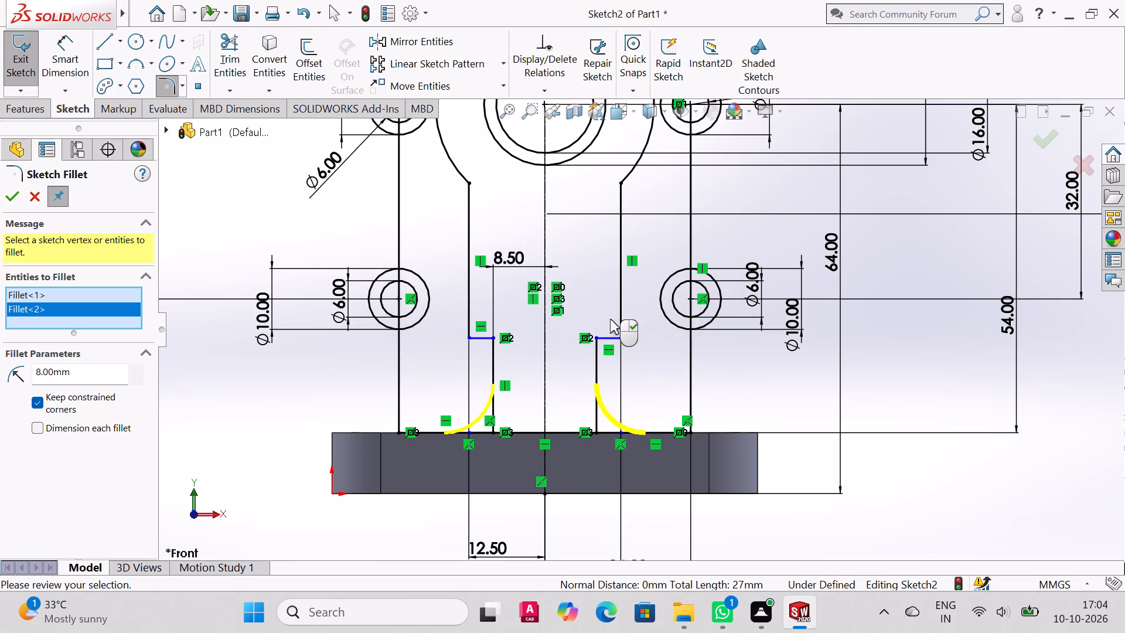
pyautogui.click(9, 201)
pyautogui.moveTo(588, 336); pyautogui.dragTo(465, 315, button='middle')
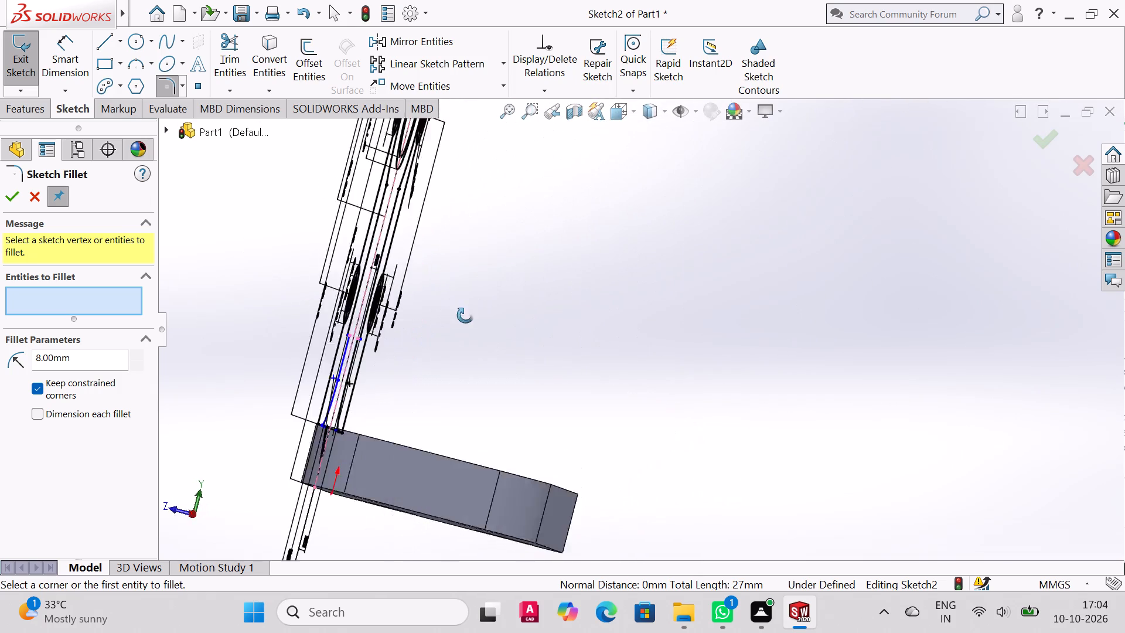
pyautogui.moveTo(465, 315); pyautogui.dragTo(440, 341, button='middle')
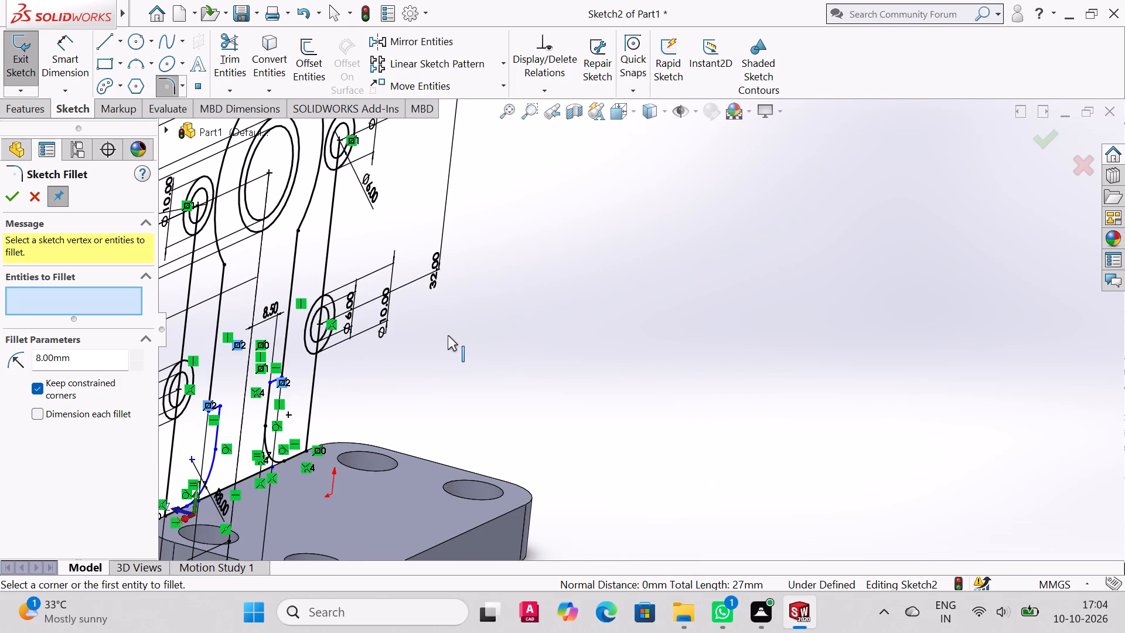
pyautogui.hotkey('ctrl', '1')
pyautogui.scroll(1, 608, 399)
pyautogui.scroll(-1, 608, 399)
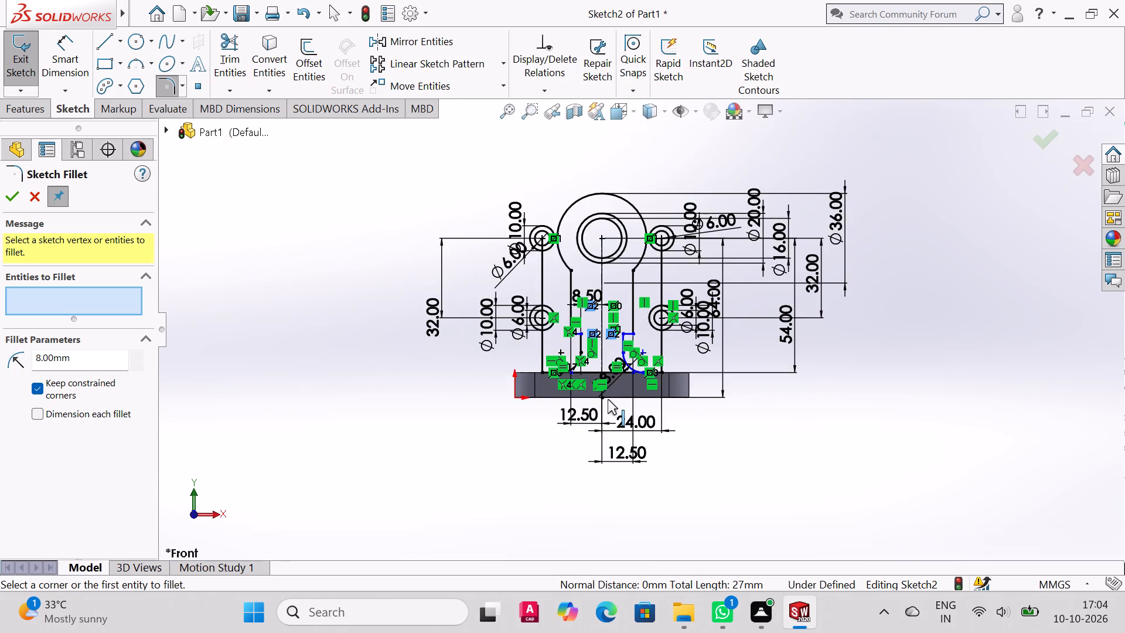
pyautogui.scroll(-3, 608, 399)
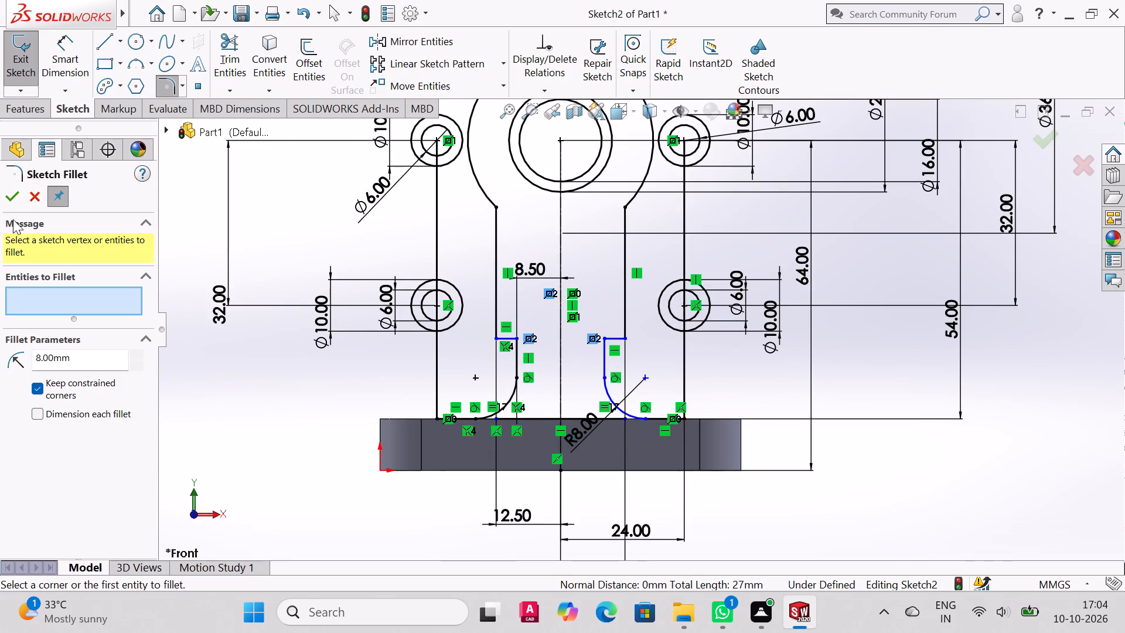
pyautogui.click(9, 204)
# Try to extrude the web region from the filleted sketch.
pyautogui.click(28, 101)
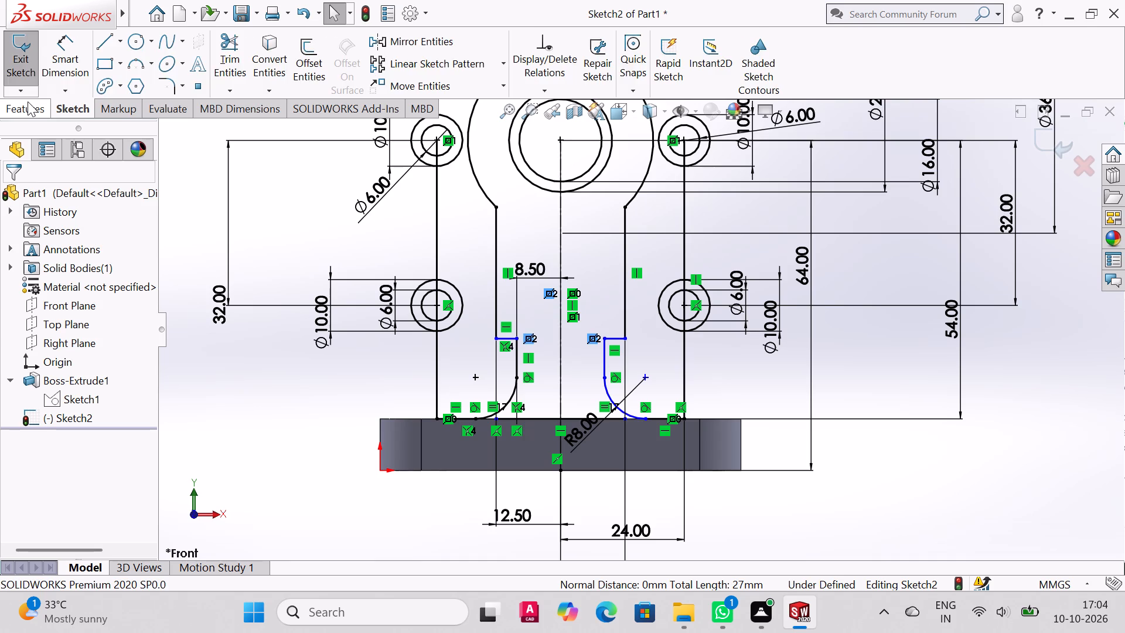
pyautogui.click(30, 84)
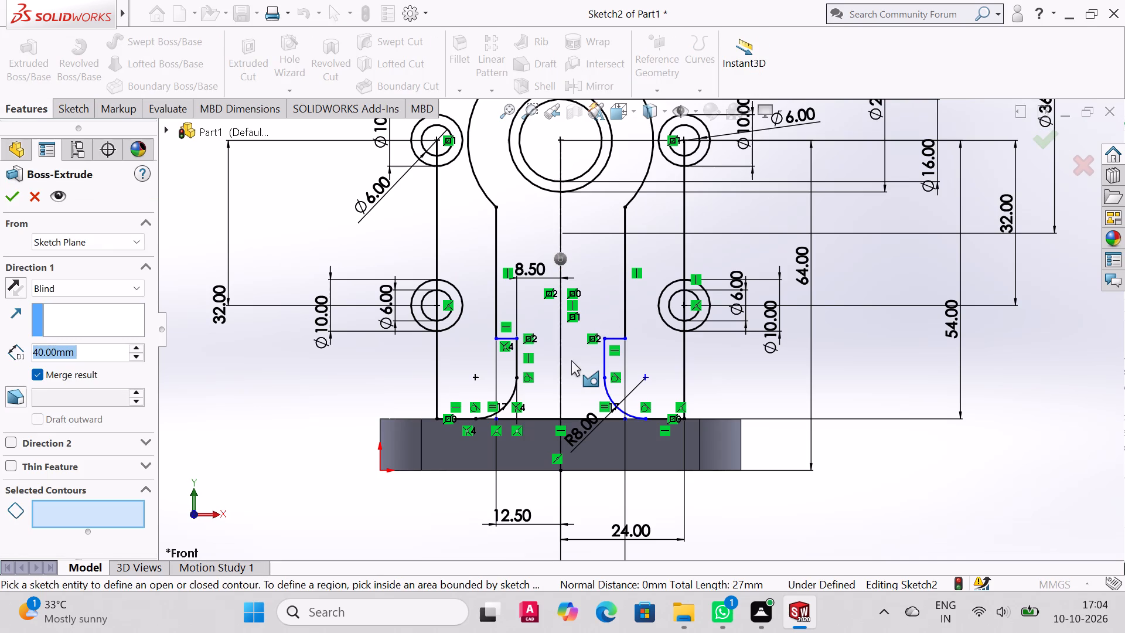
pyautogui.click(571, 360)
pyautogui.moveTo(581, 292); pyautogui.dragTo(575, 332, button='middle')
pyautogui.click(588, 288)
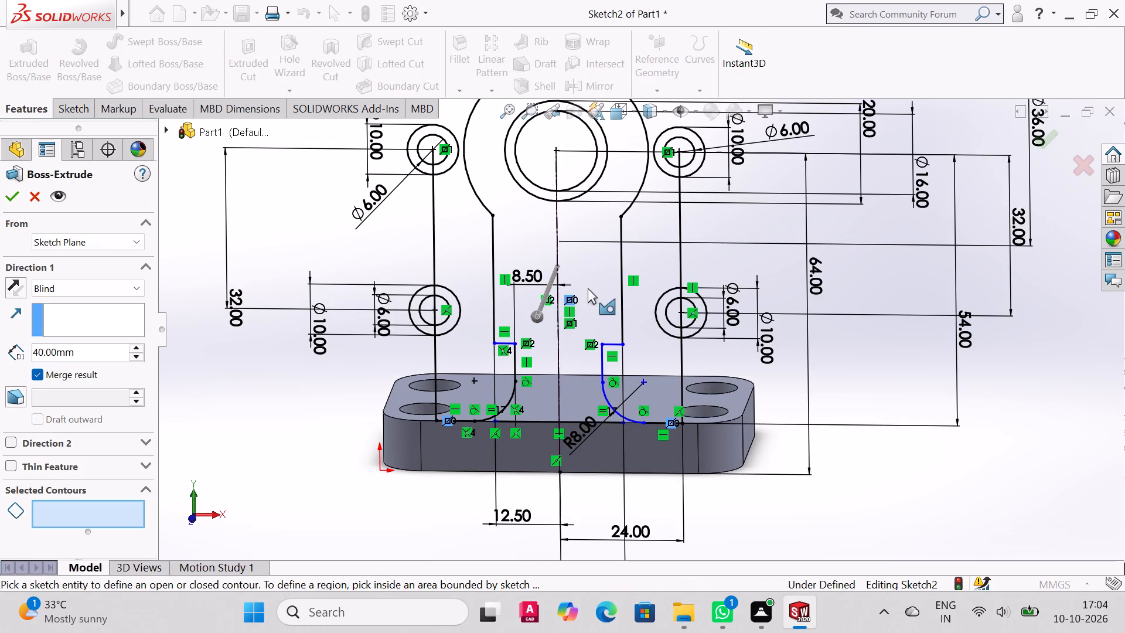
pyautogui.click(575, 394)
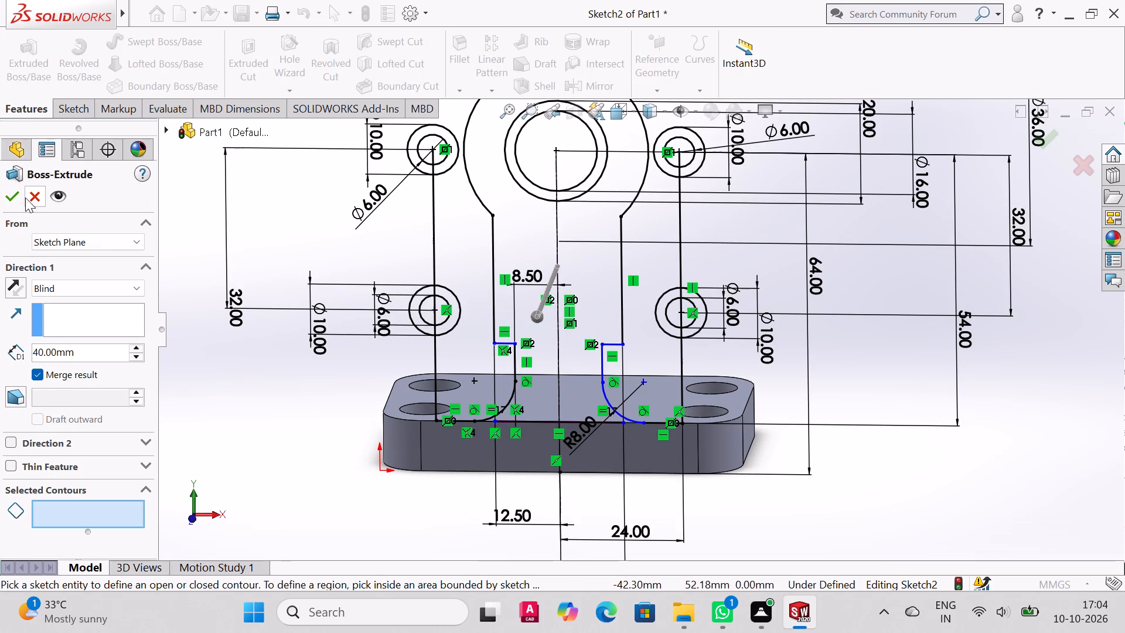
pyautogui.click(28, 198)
# Draw a 40.5 mm horizontal line along the base's top edge from the left outer line's lower end to the right fillet's end.
pyautogui.click(69, 114)
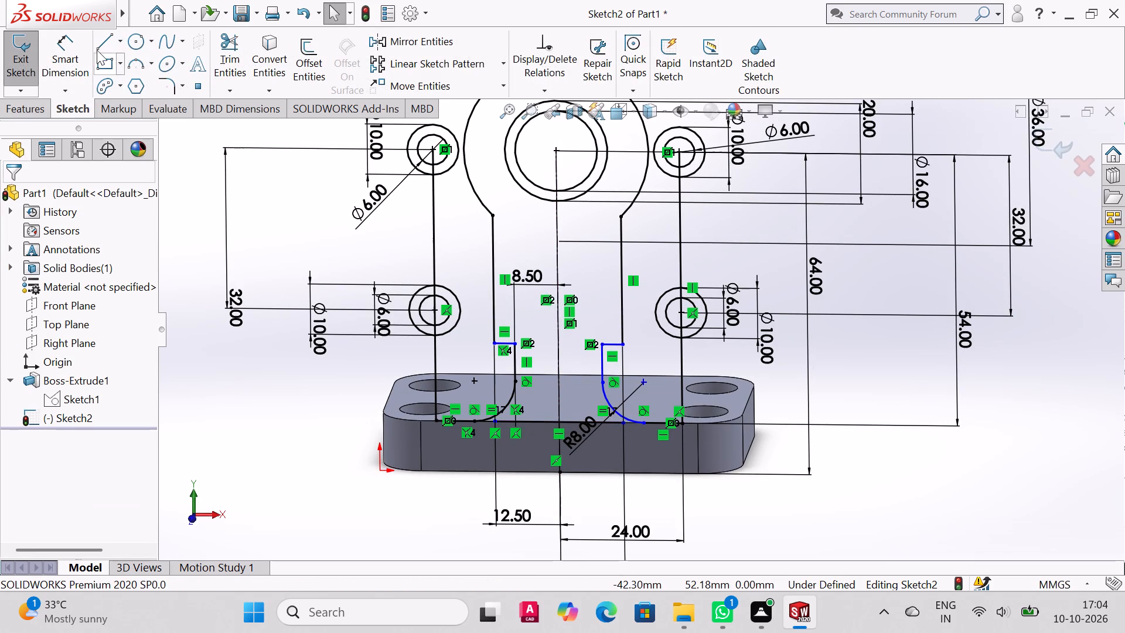
pyautogui.click(101, 44)
pyautogui.scroll(1, 596, 434)
pyautogui.scroll(-2, 596, 420)
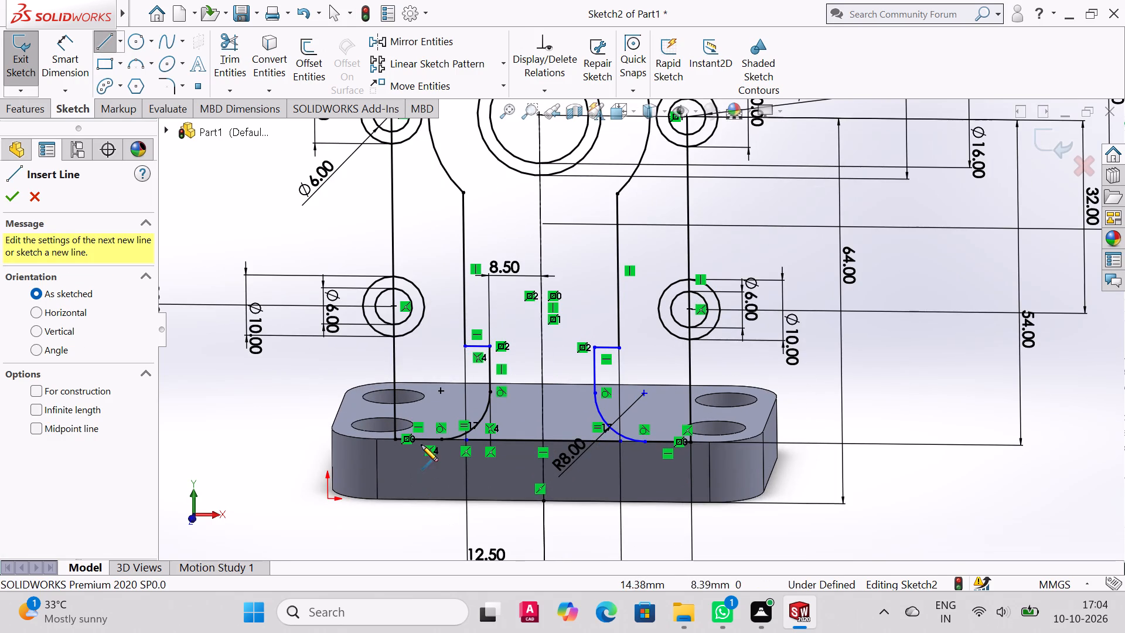
pyautogui.click(396, 441)
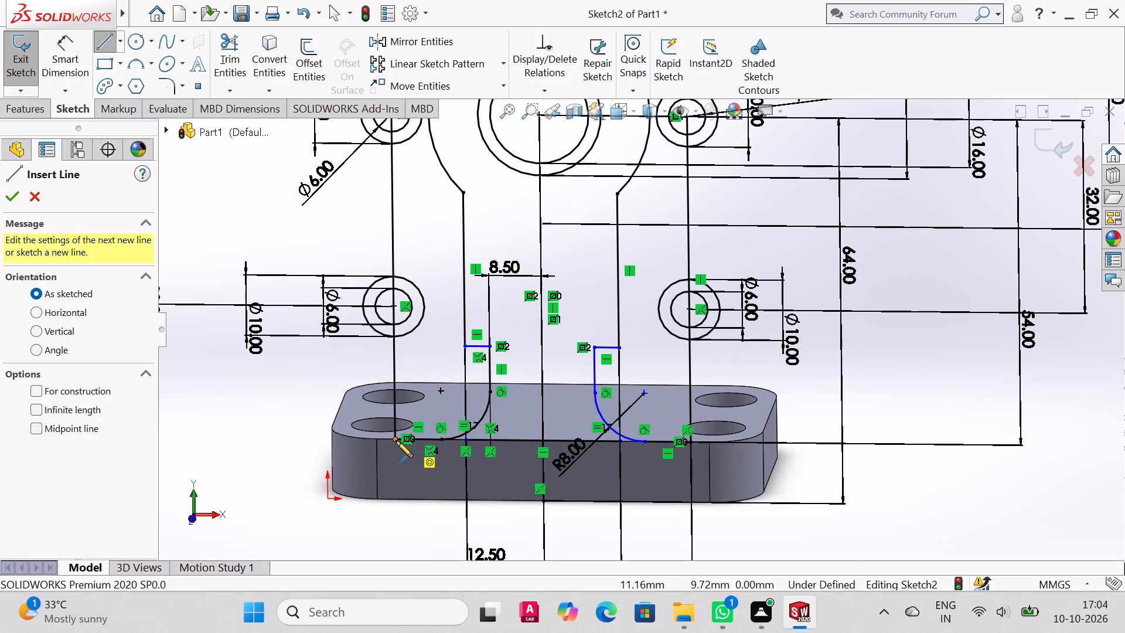
pyautogui.click(643, 442)
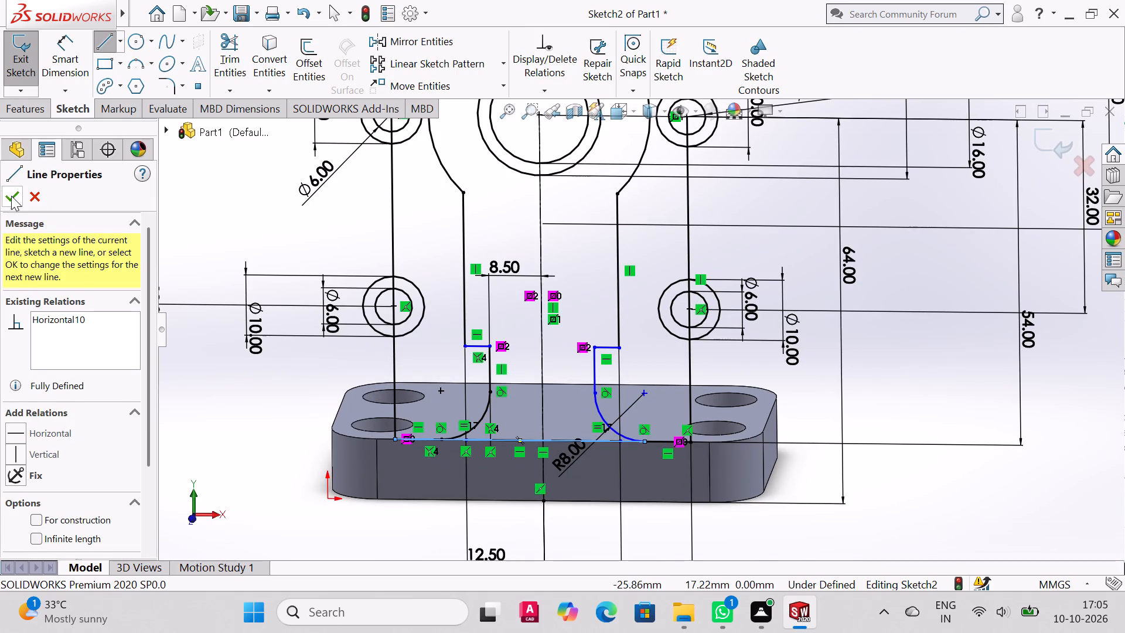
pyautogui.click(11, 196)
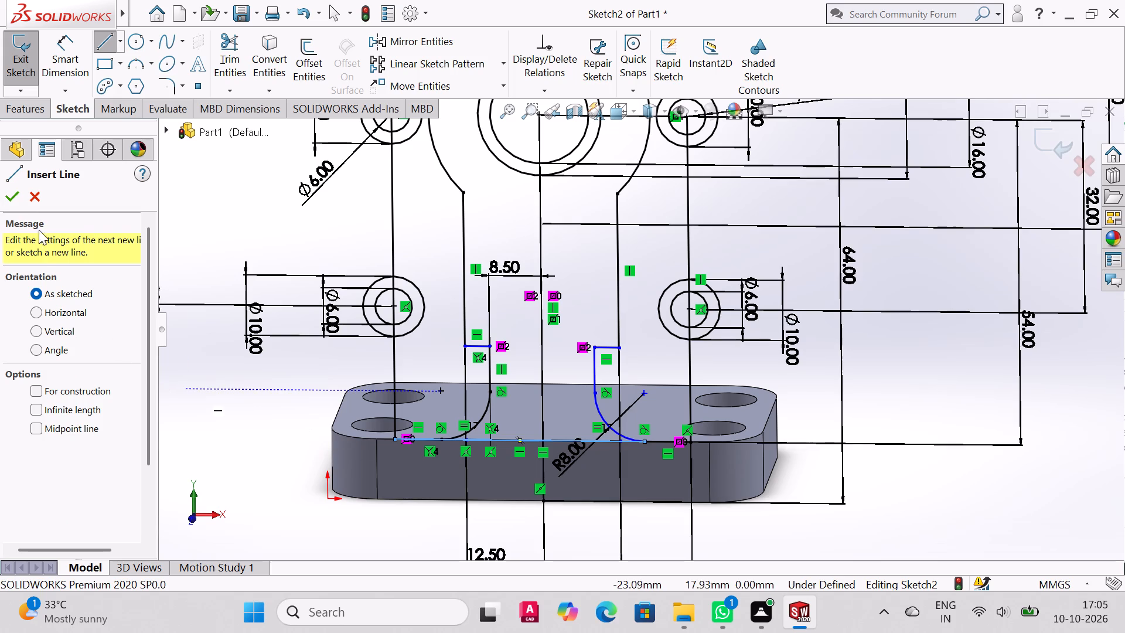
pyautogui.click(6, 199)
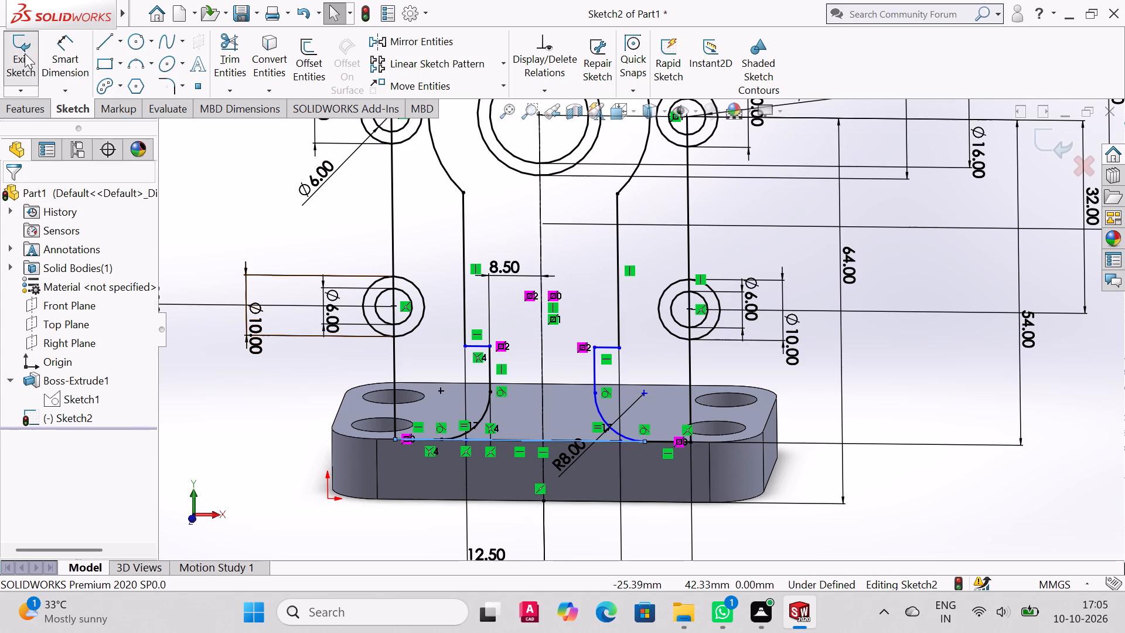
# Extrude the enclosed web region around the bore 40 mm back over the base plate, merging it with the body.
pyautogui.click(27, 114)
pyautogui.click(23, 80)
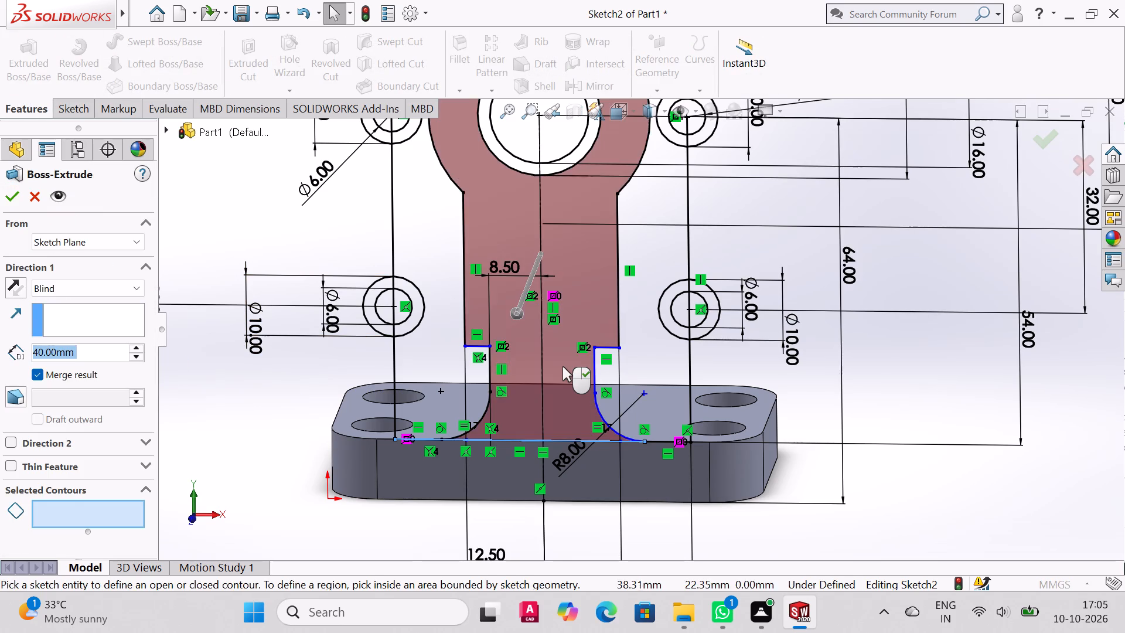
pyautogui.click(562, 366)
pyautogui.moveTo(520, 278); pyautogui.dragTo(579, 190)
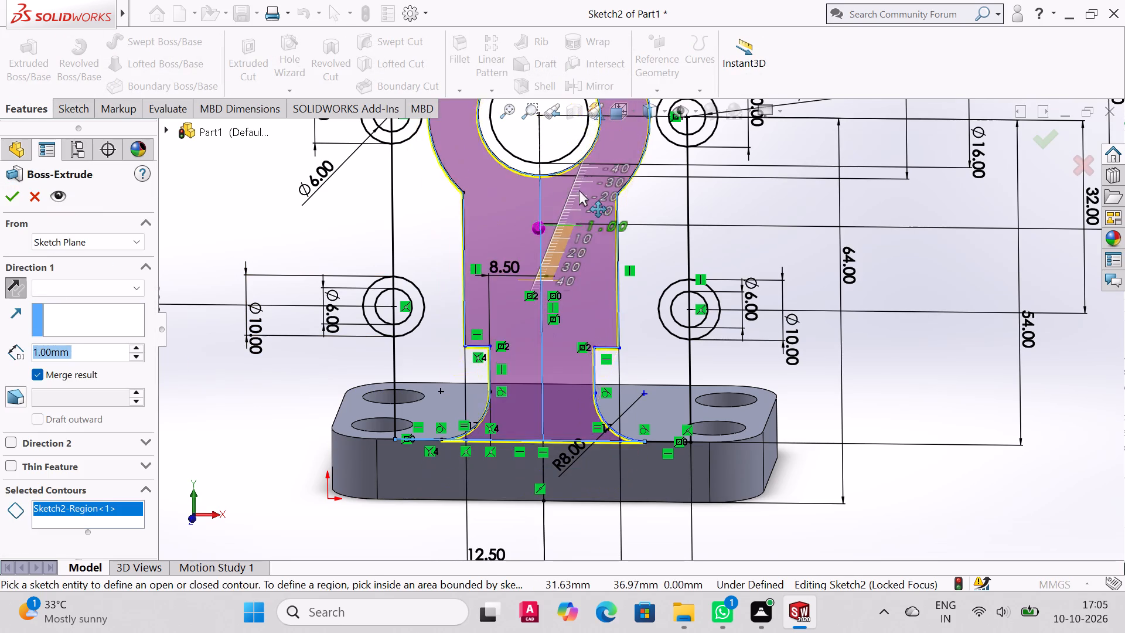
pyautogui.moveTo(579, 190); pyautogui.dragTo(587, 174)
pyautogui.moveTo(661, 210); pyautogui.dragTo(596, 291, button='middle')
pyautogui.scroll(-1, 661, 210)
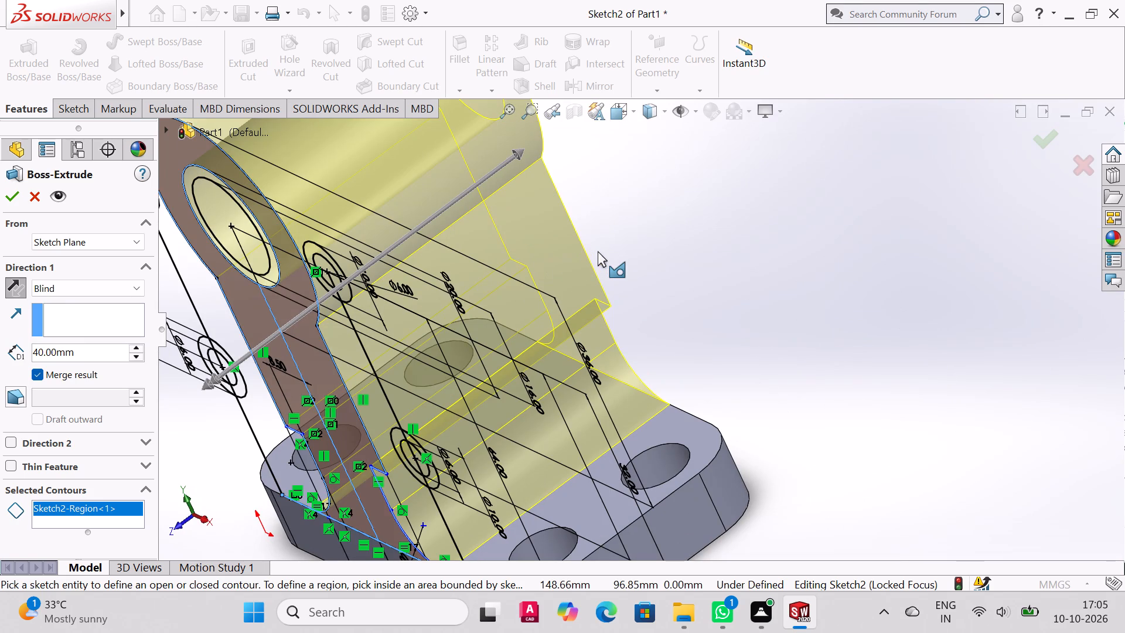
pyautogui.click(7, 202)
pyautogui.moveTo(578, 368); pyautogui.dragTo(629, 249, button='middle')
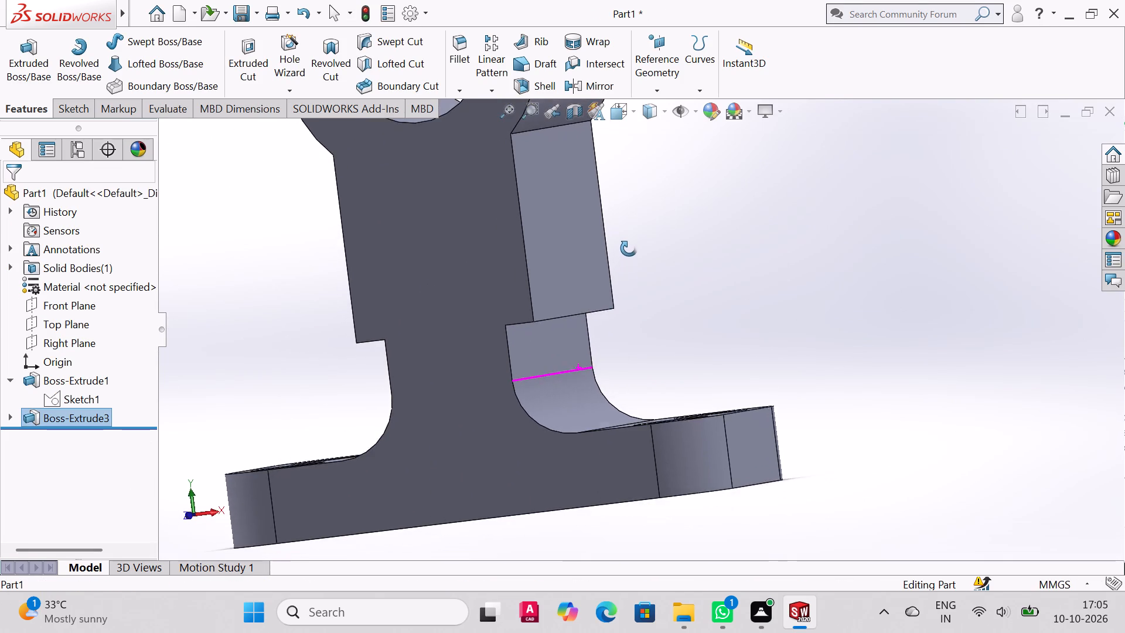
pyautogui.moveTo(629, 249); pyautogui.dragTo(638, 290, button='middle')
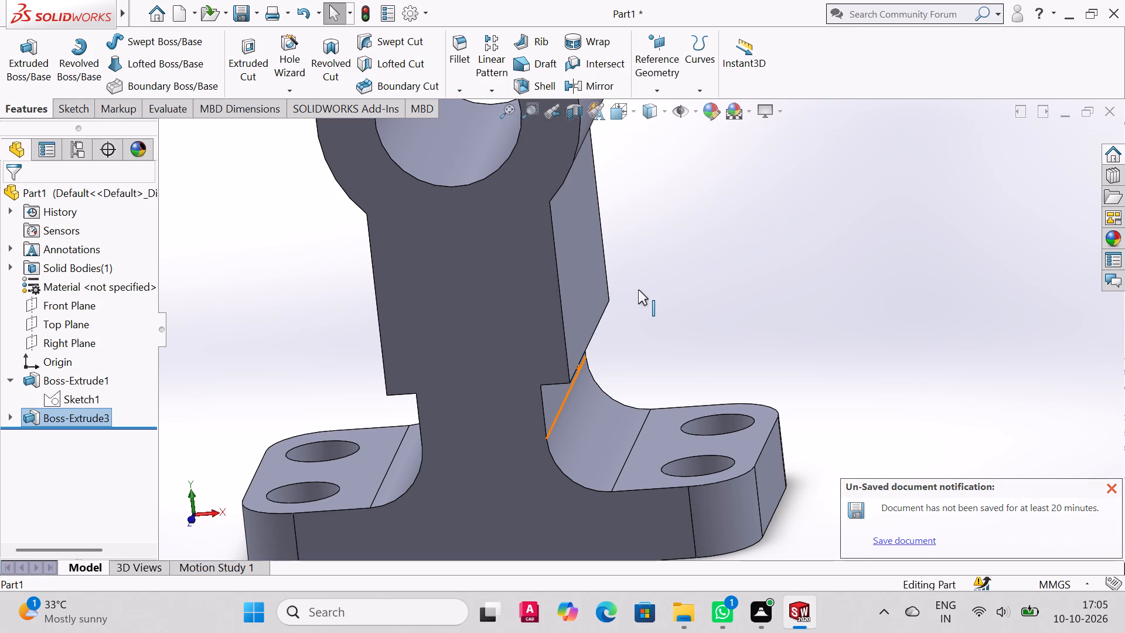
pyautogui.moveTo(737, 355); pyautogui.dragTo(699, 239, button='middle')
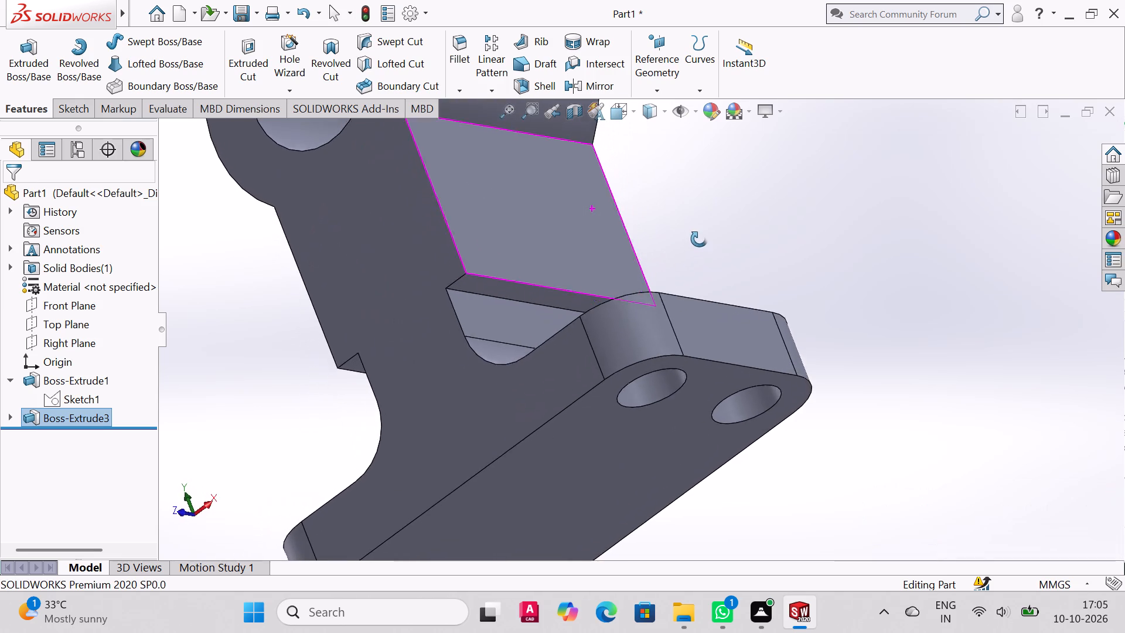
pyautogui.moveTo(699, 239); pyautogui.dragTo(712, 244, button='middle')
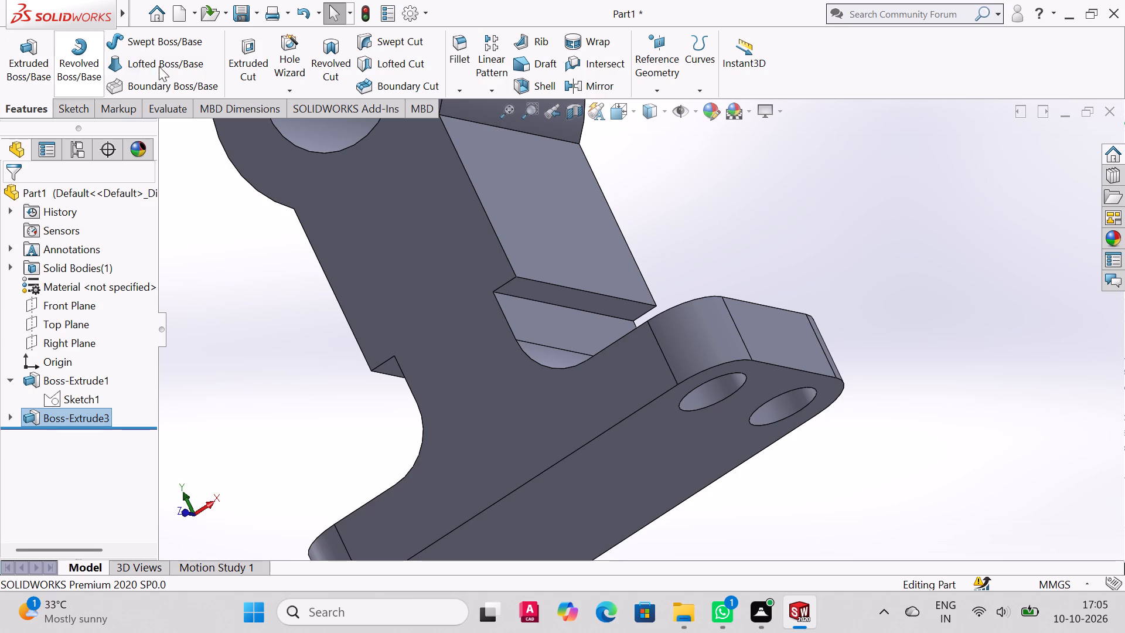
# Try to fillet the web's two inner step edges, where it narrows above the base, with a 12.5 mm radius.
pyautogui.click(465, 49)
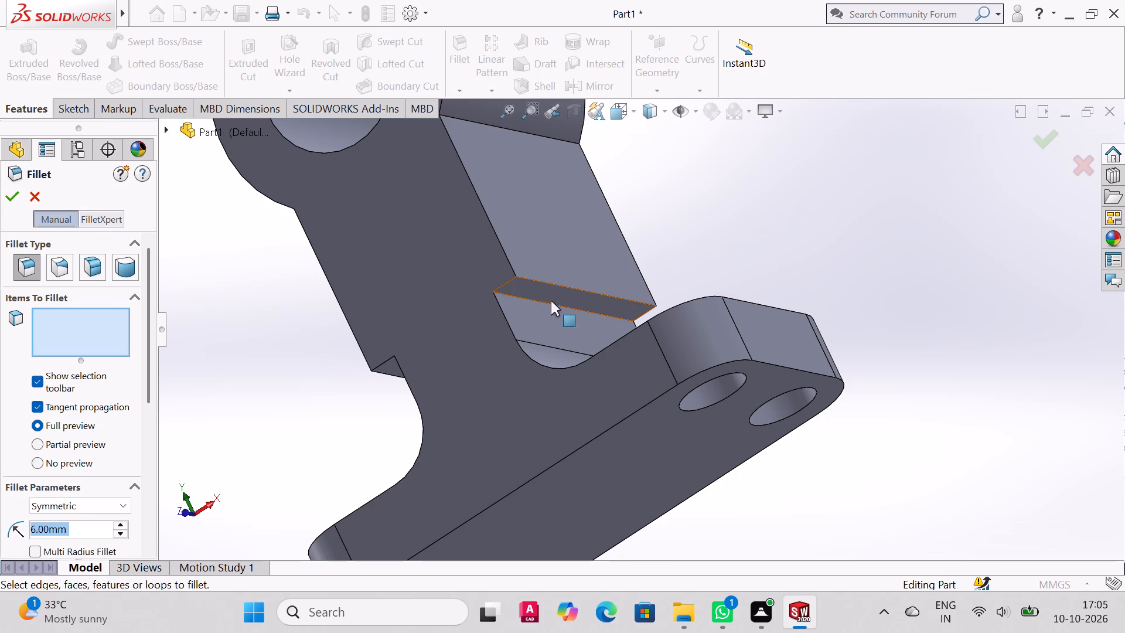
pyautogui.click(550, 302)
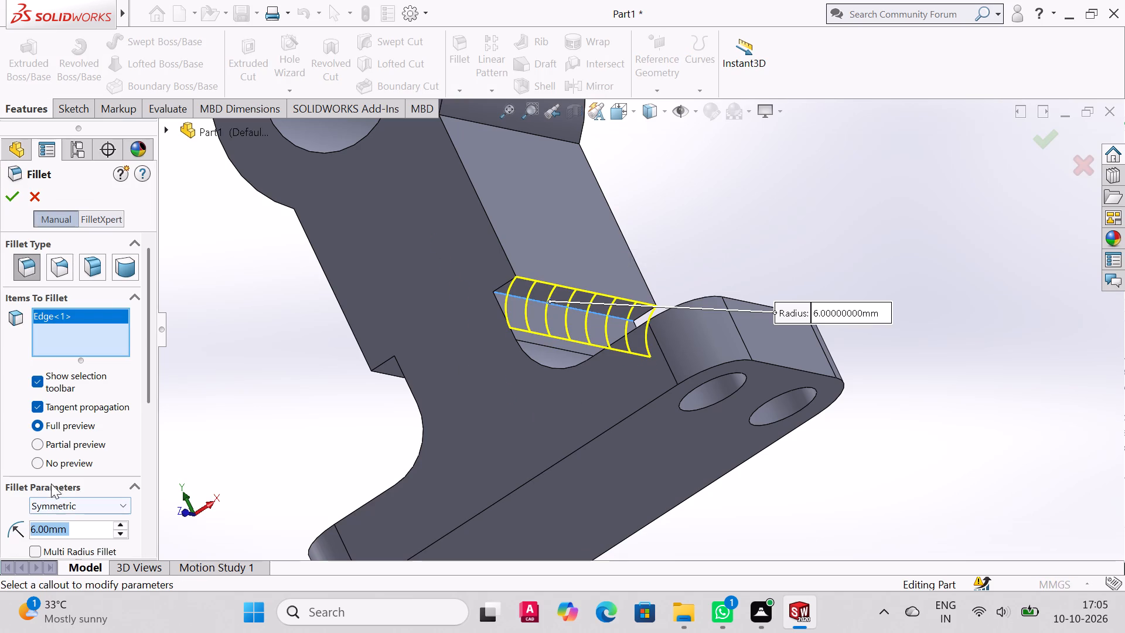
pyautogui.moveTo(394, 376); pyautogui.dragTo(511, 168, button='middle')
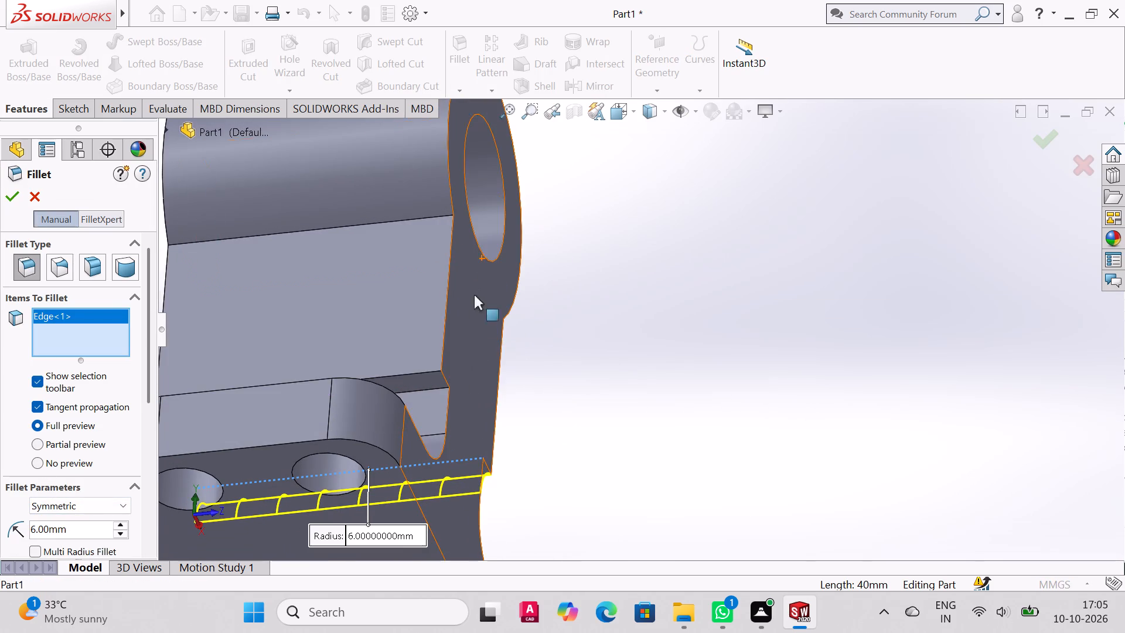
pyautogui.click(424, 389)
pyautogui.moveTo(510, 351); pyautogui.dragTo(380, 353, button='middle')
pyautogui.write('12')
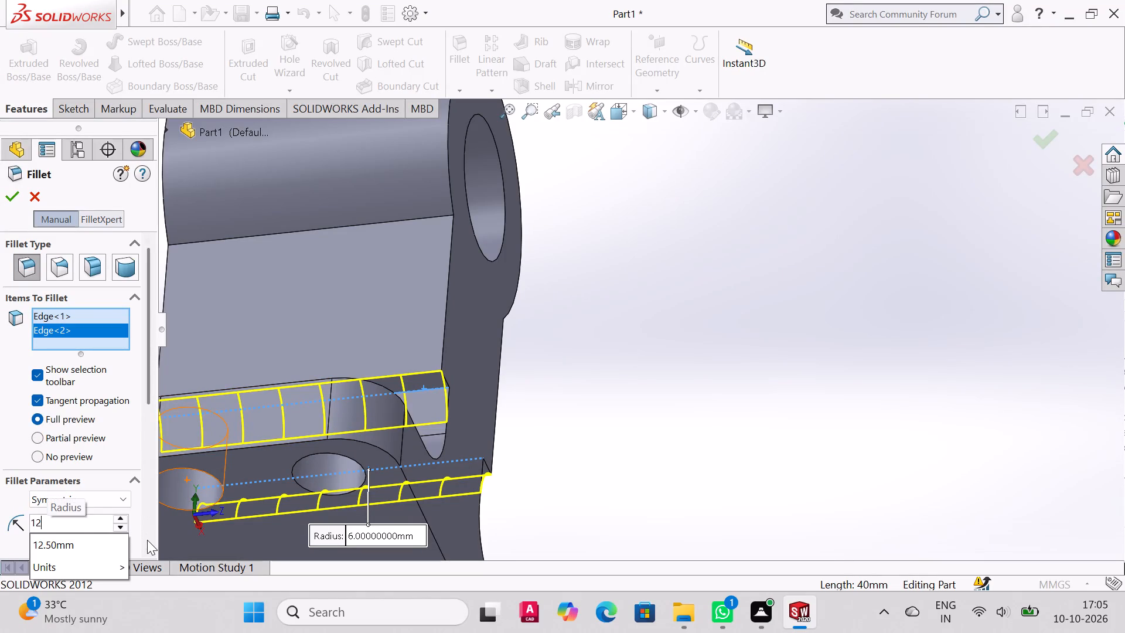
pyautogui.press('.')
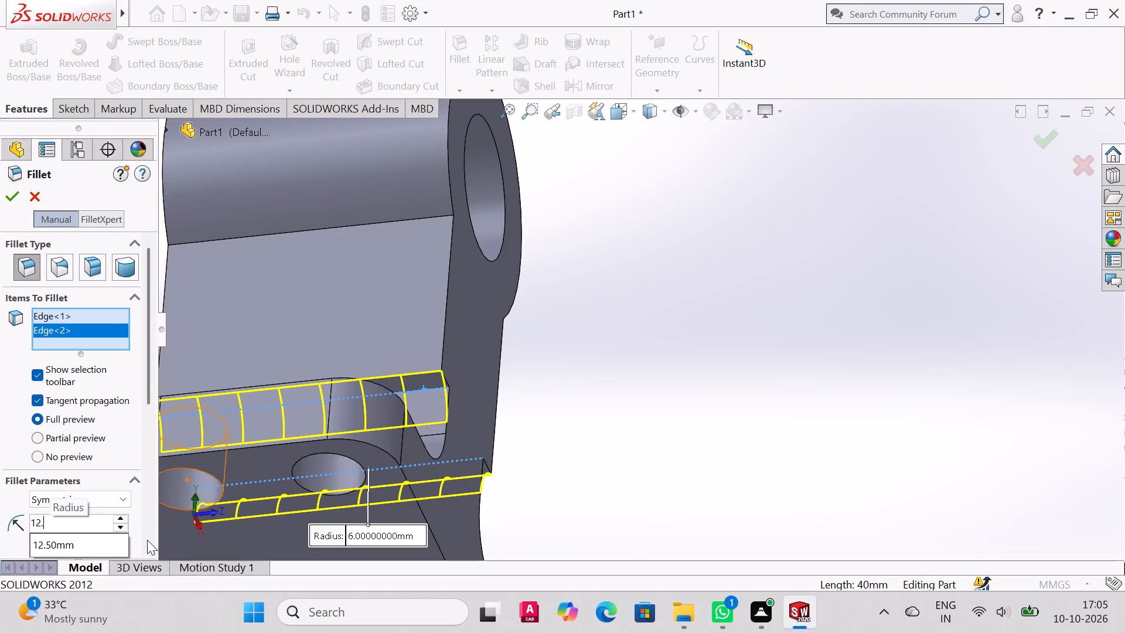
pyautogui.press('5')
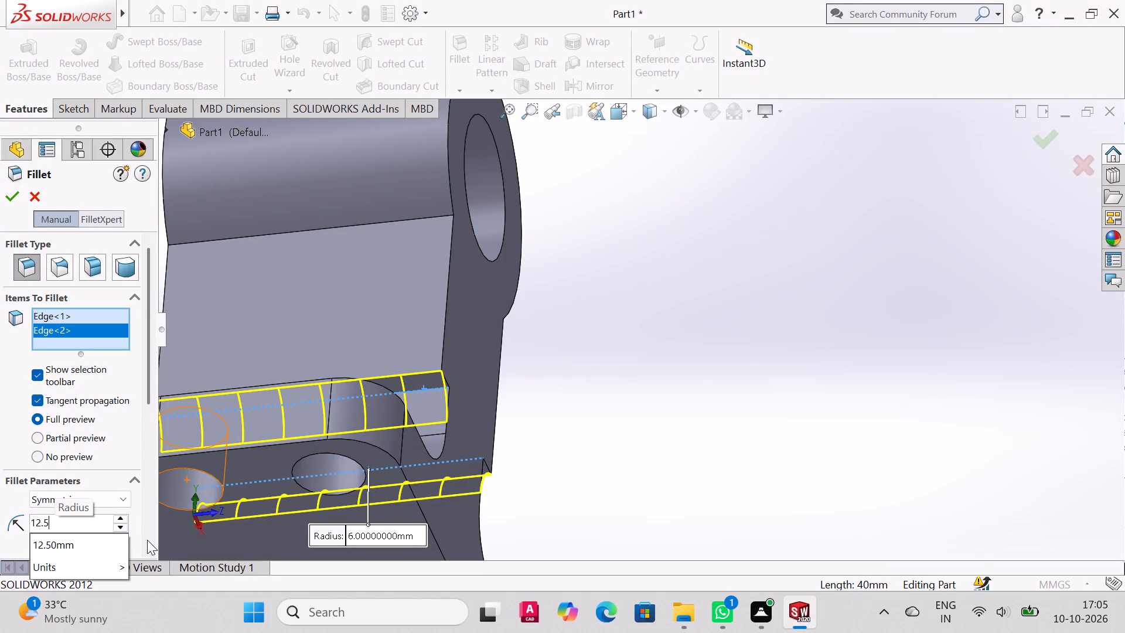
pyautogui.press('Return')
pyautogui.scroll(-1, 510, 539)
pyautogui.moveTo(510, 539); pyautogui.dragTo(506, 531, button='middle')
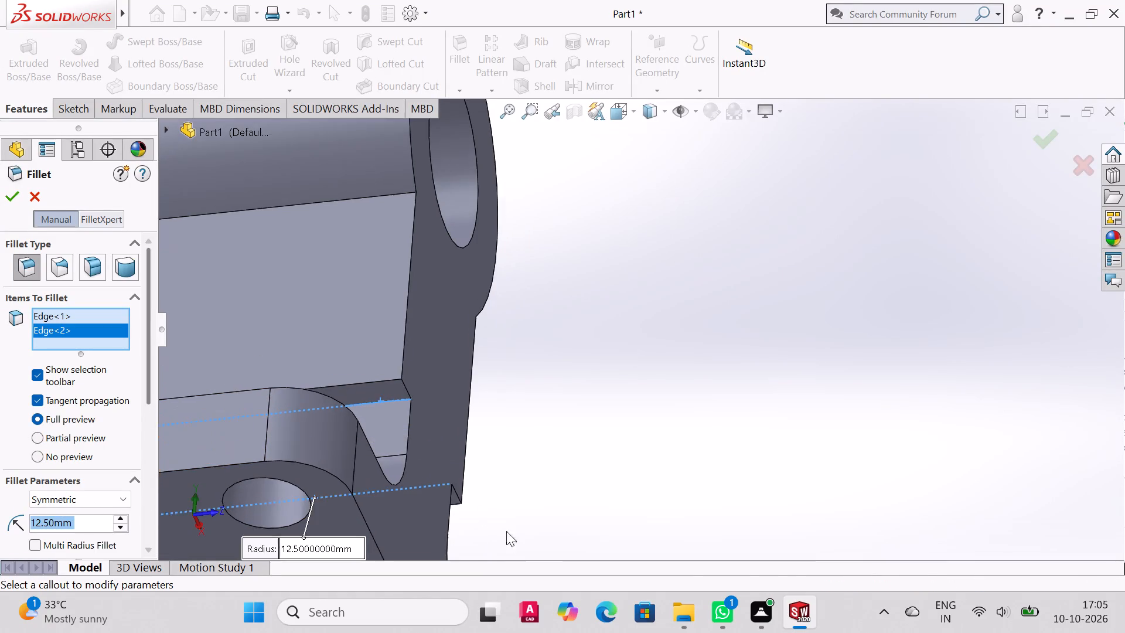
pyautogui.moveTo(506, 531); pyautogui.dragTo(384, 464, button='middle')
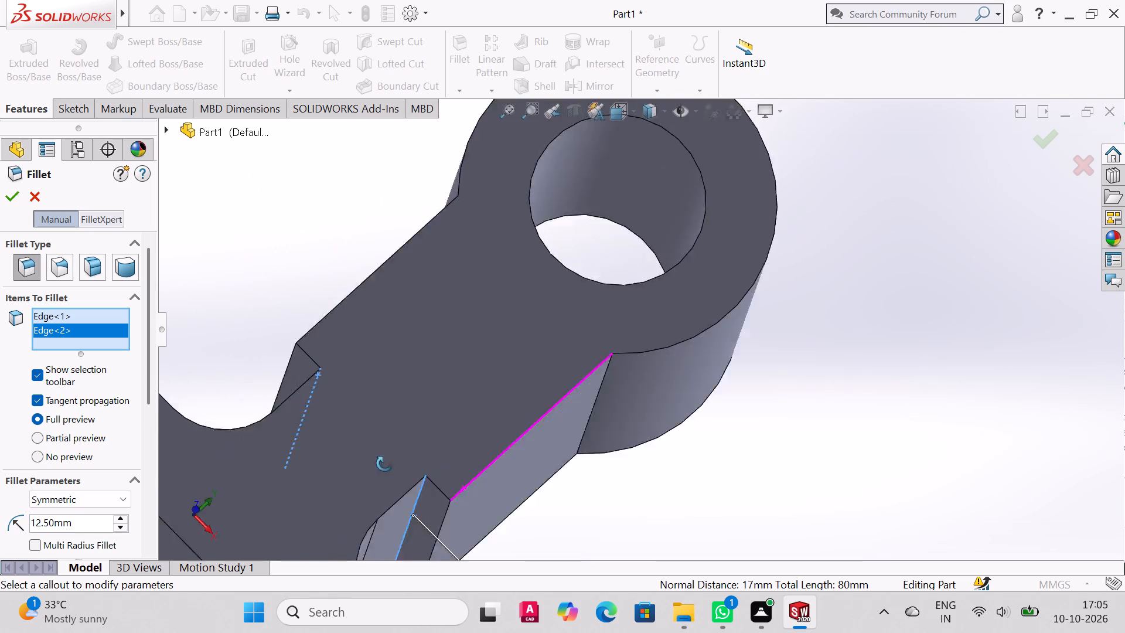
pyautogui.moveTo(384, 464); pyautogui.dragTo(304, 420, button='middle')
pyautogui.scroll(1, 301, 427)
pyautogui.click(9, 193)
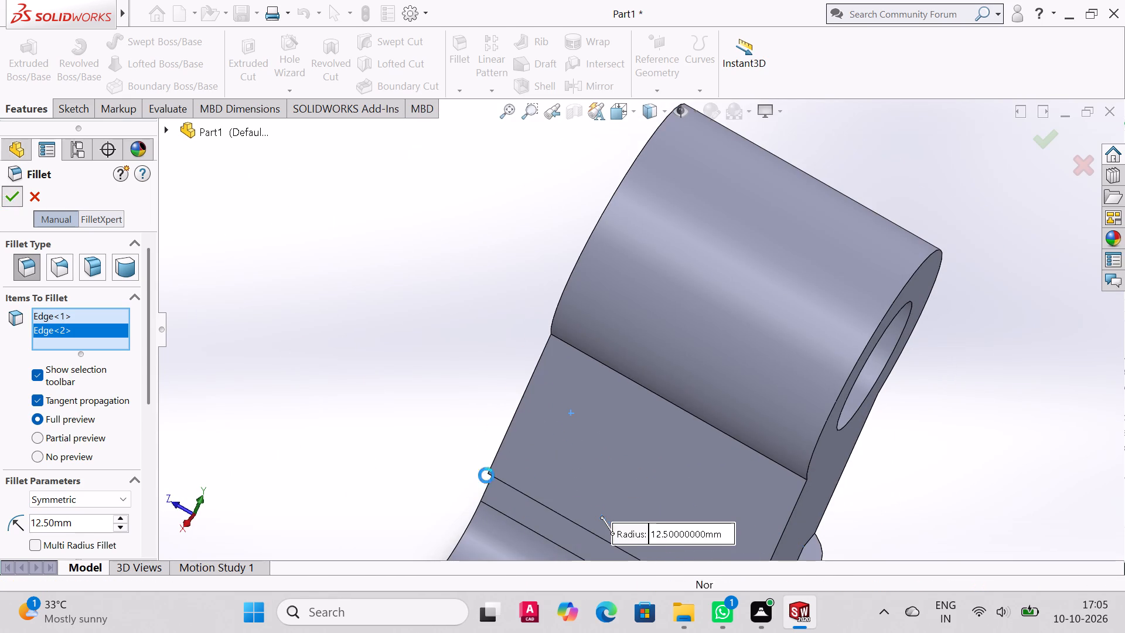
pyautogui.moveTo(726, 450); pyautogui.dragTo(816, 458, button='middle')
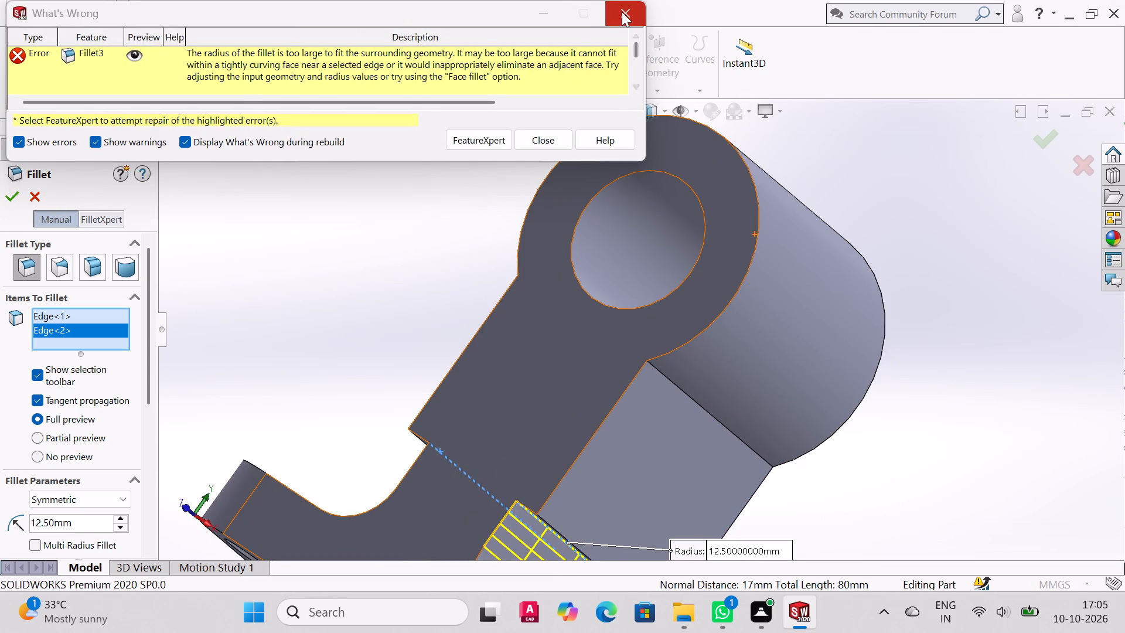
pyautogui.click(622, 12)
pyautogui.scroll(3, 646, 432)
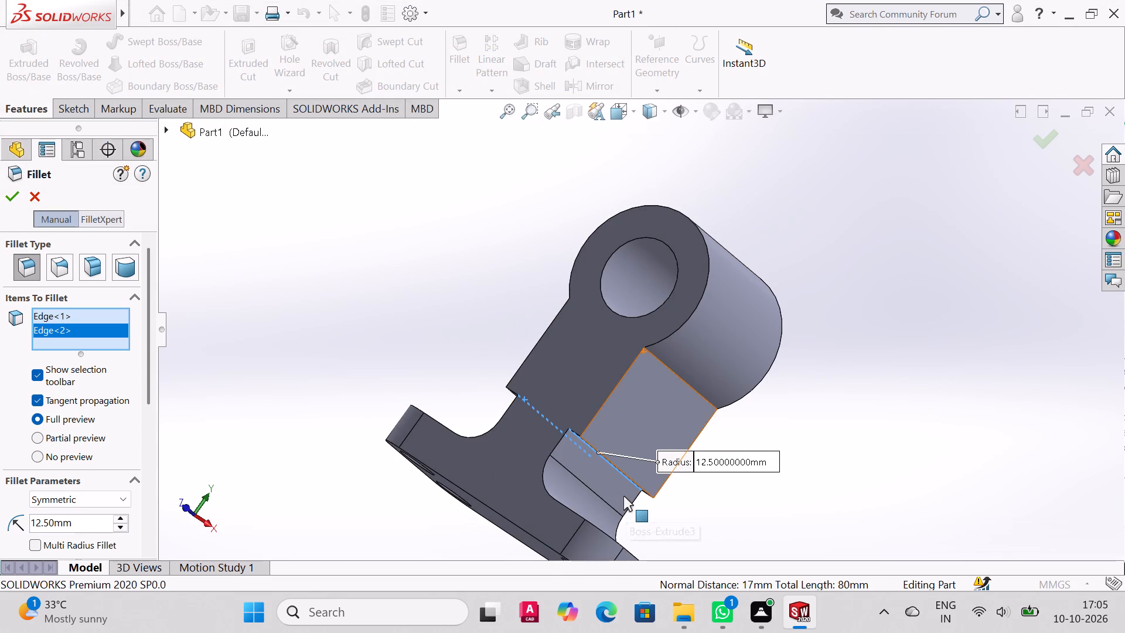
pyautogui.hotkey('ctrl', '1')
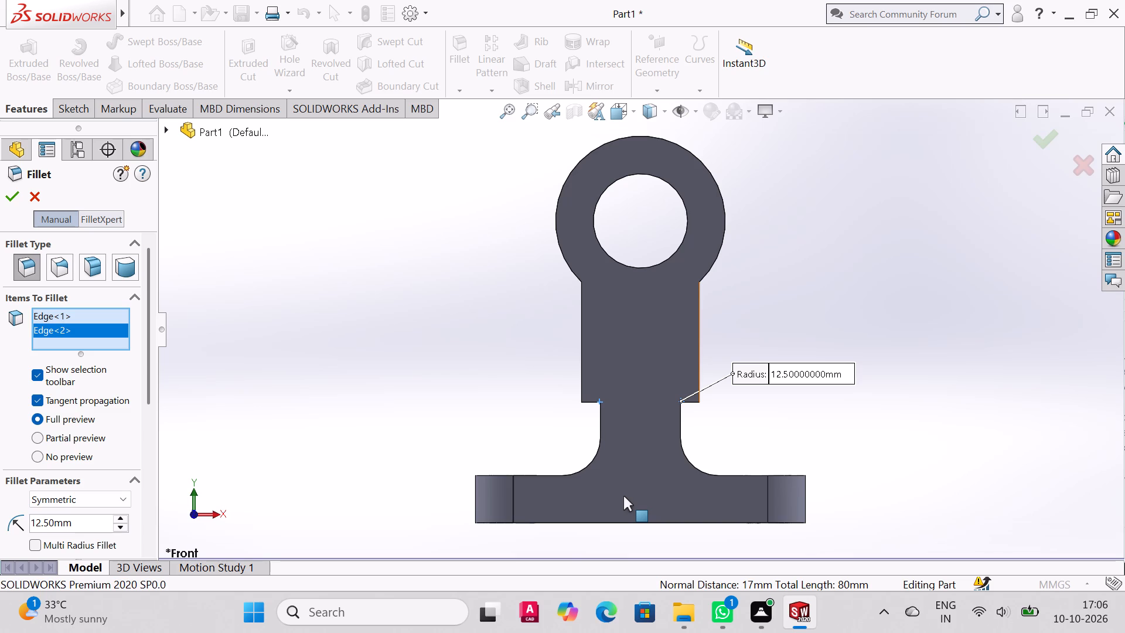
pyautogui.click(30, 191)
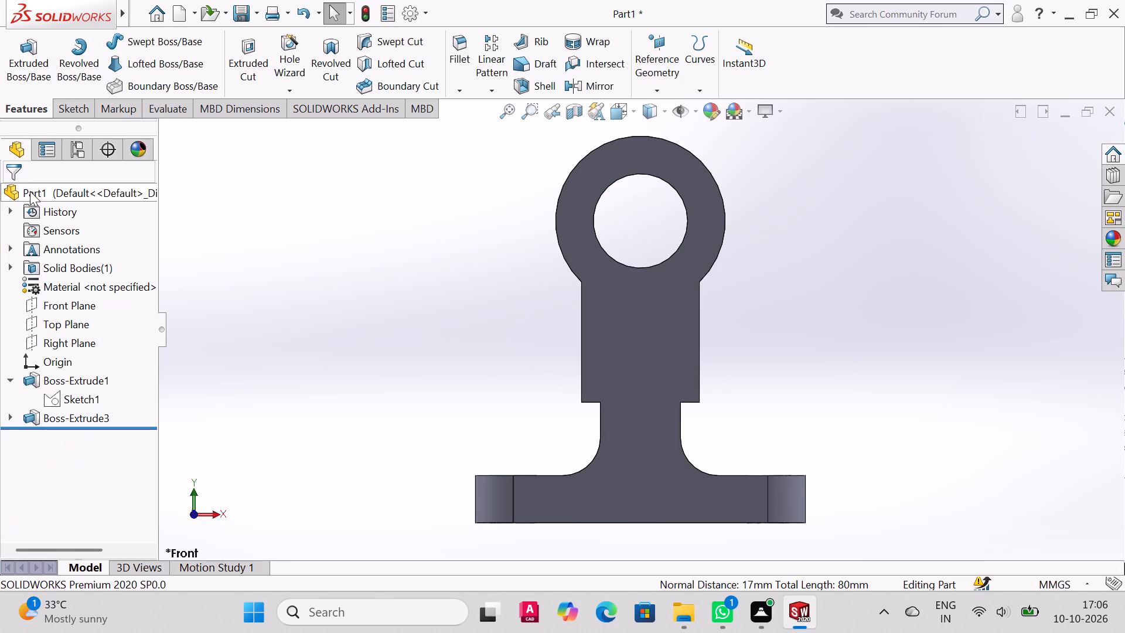
# Open the web extrusion's sketch for editing in the front view.
pyautogui.click(6, 412)
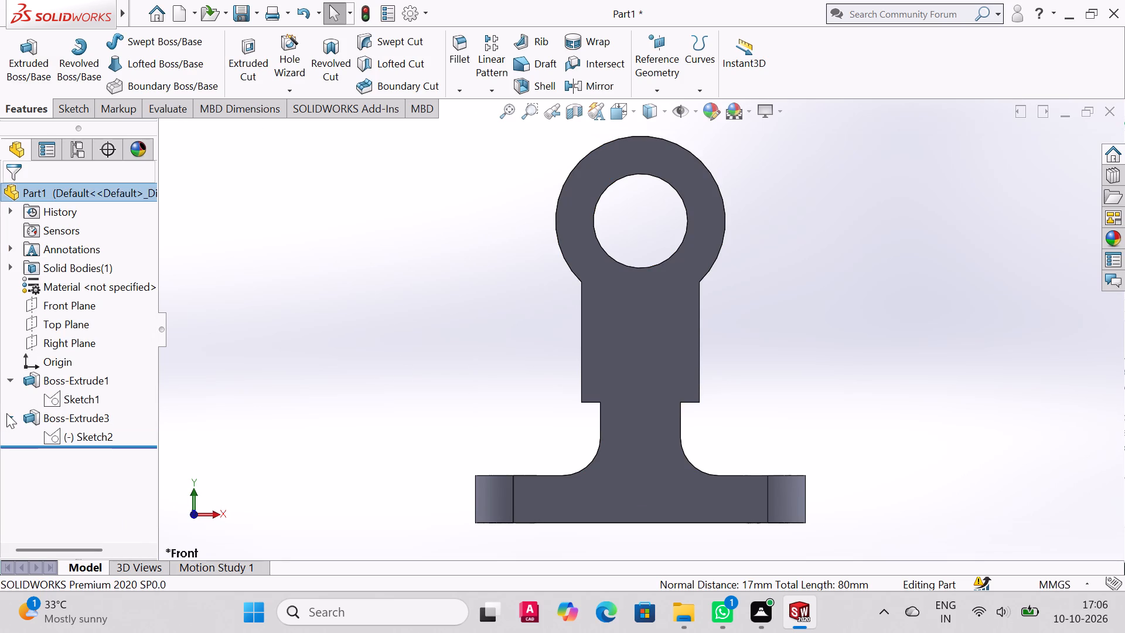
pyautogui.click(45, 430)
pyautogui.moveTo(710, 481); pyautogui.dragTo(672, 563, button='middle')
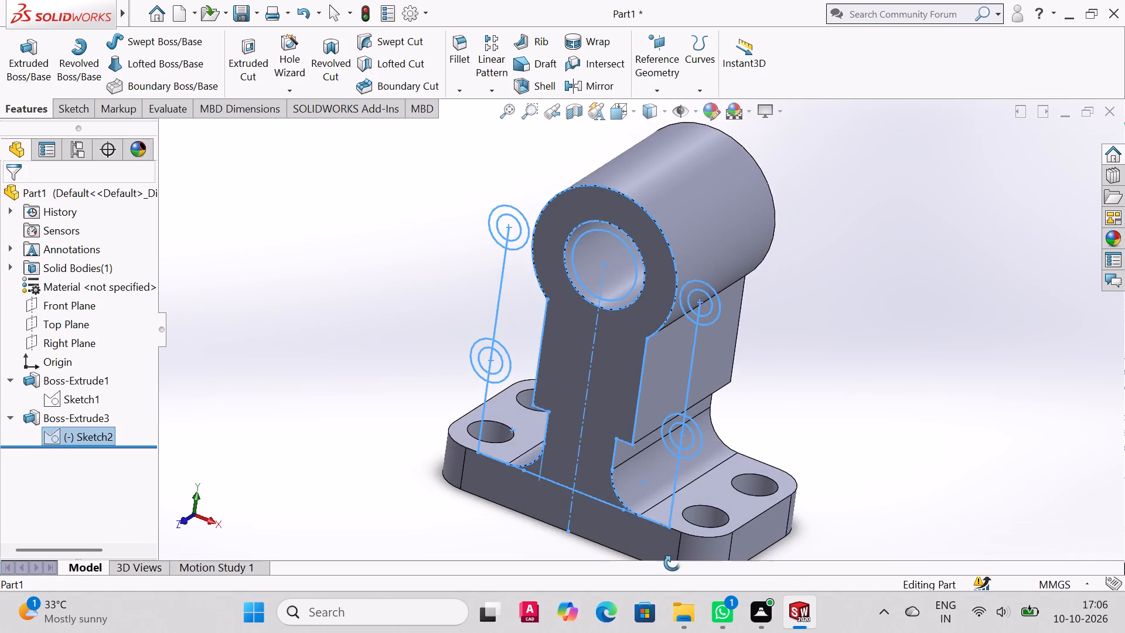
pyautogui.moveTo(672, 563); pyautogui.dragTo(694, 549, button='middle')
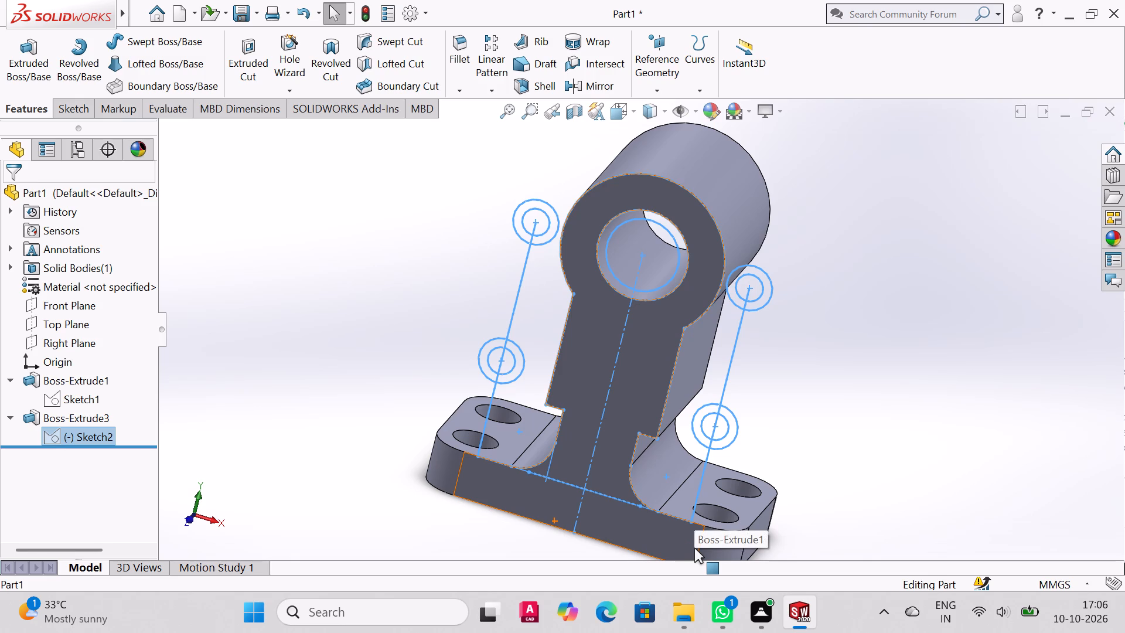
pyautogui.moveTo(648, 483); pyautogui.dragTo(646, 435, button='middle')
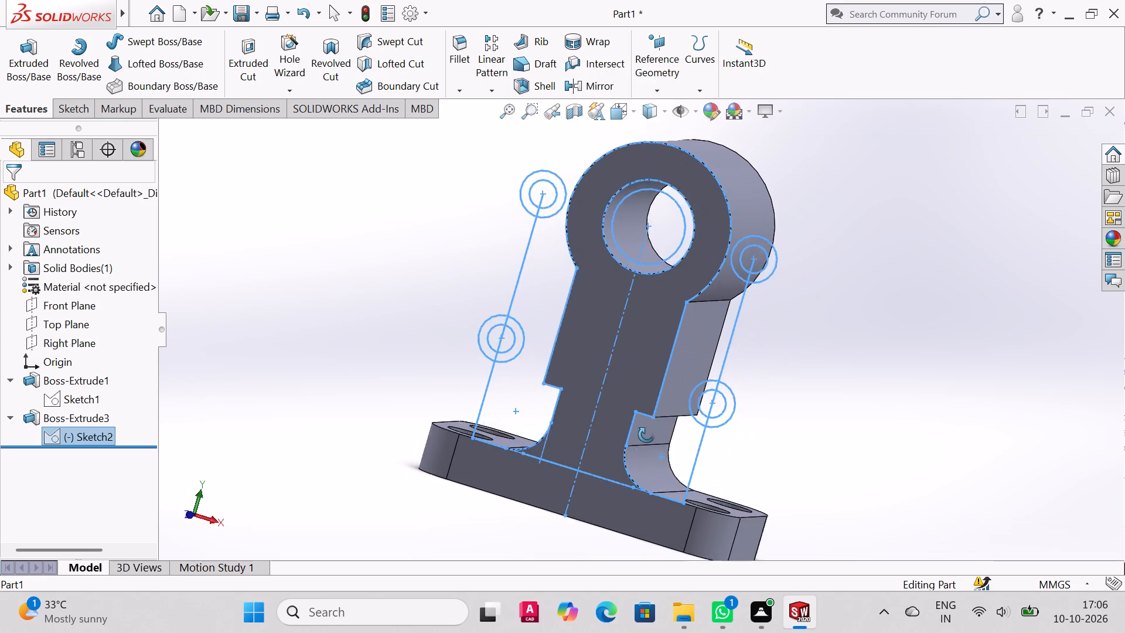
pyautogui.moveTo(646, 435); pyautogui.dragTo(640, 444, button='middle')
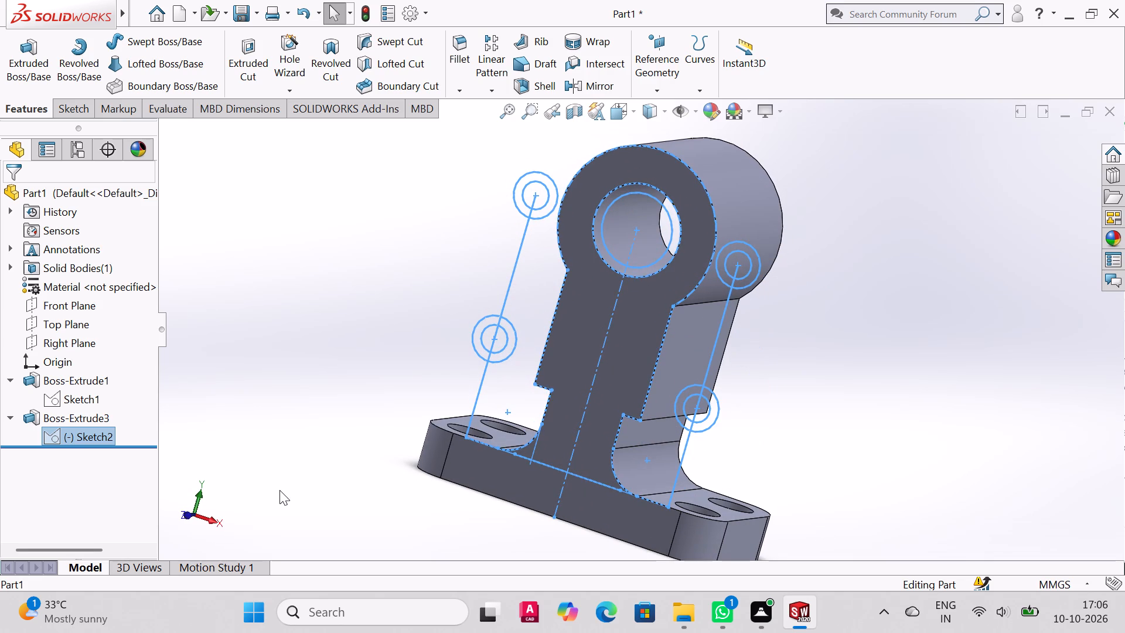
pyautogui.click(53, 440)
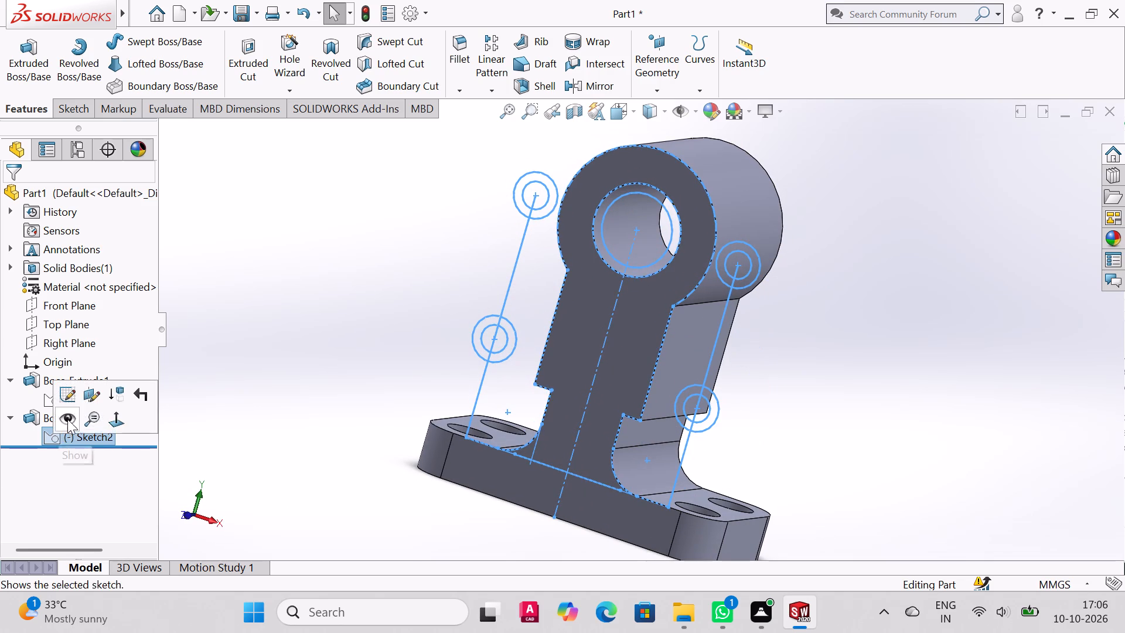
pyautogui.click(68, 400)
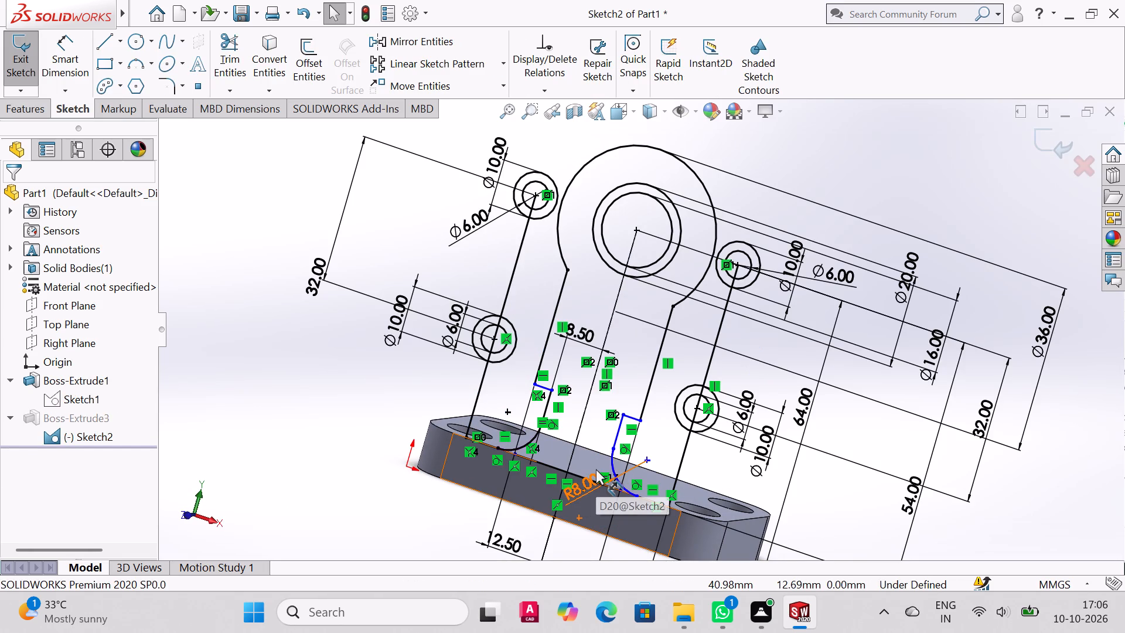
pyautogui.hotkey('ctrl', '1')
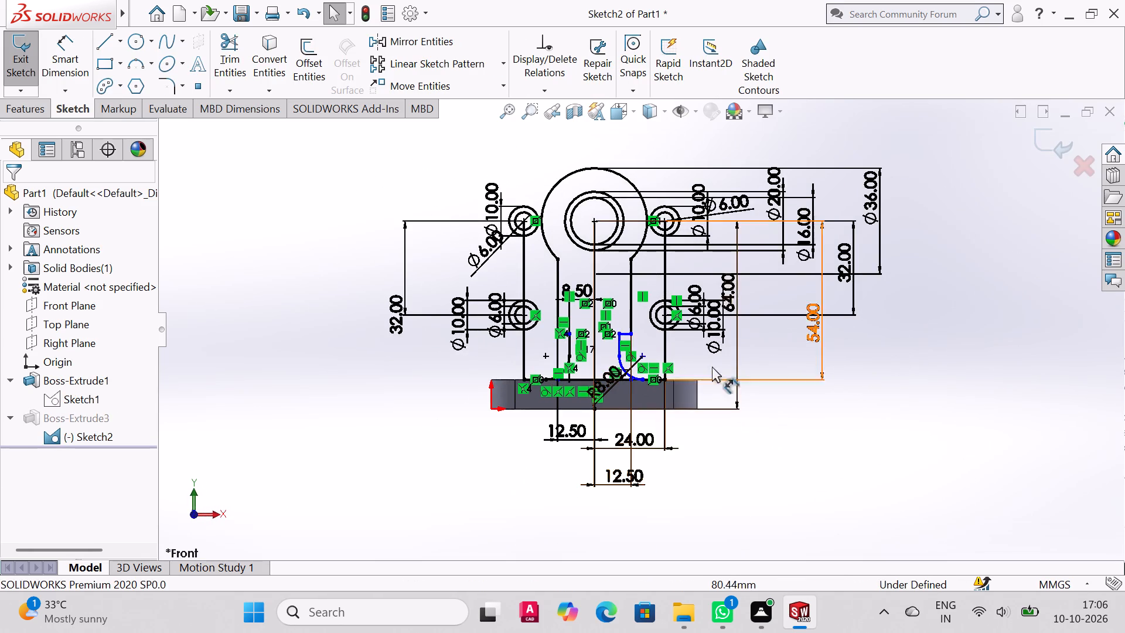
# Draw three-point arcs from the web's outer step corners to the 8 mm fillets' upper ends, radius about 13 mm right and 6 mm left.
pyautogui.scroll(3, 694, 348)
pyautogui.scroll(-13, 651, 330)
pyautogui.scroll(-1, 622, 401)
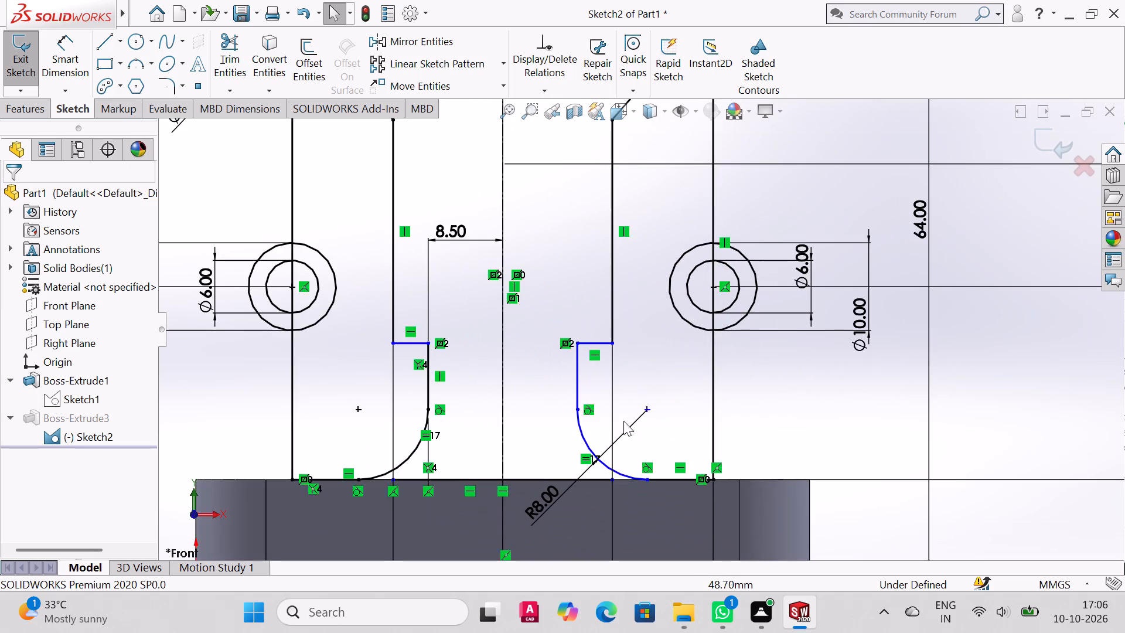
pyautogui.click(137, 65)
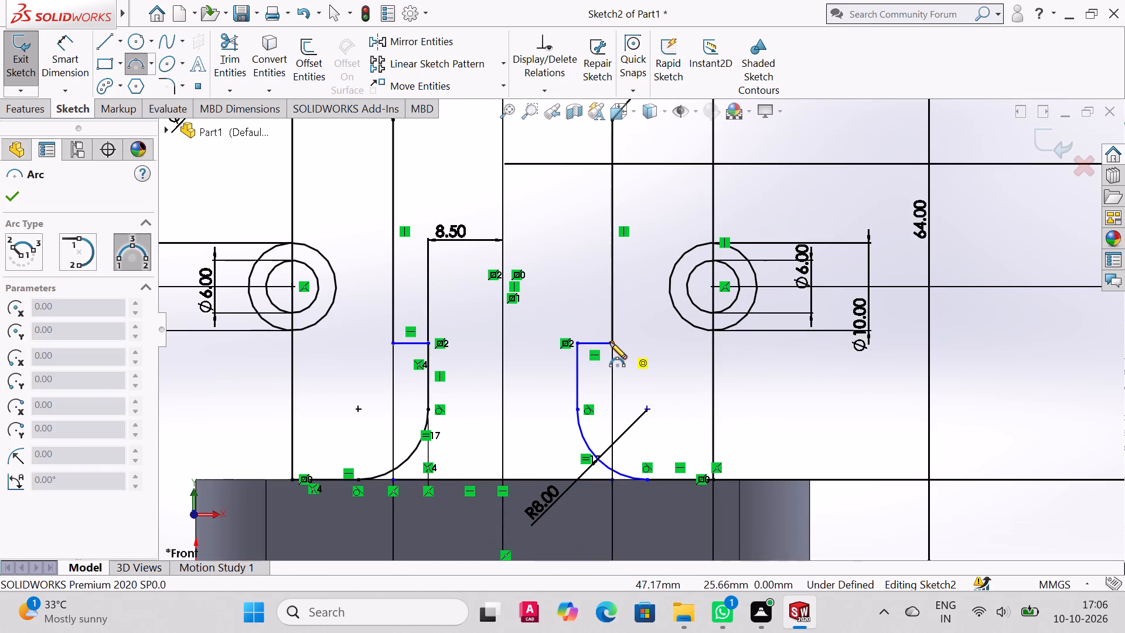
pyautogui.click(610, 342)
pyautogui.click(579, 410)
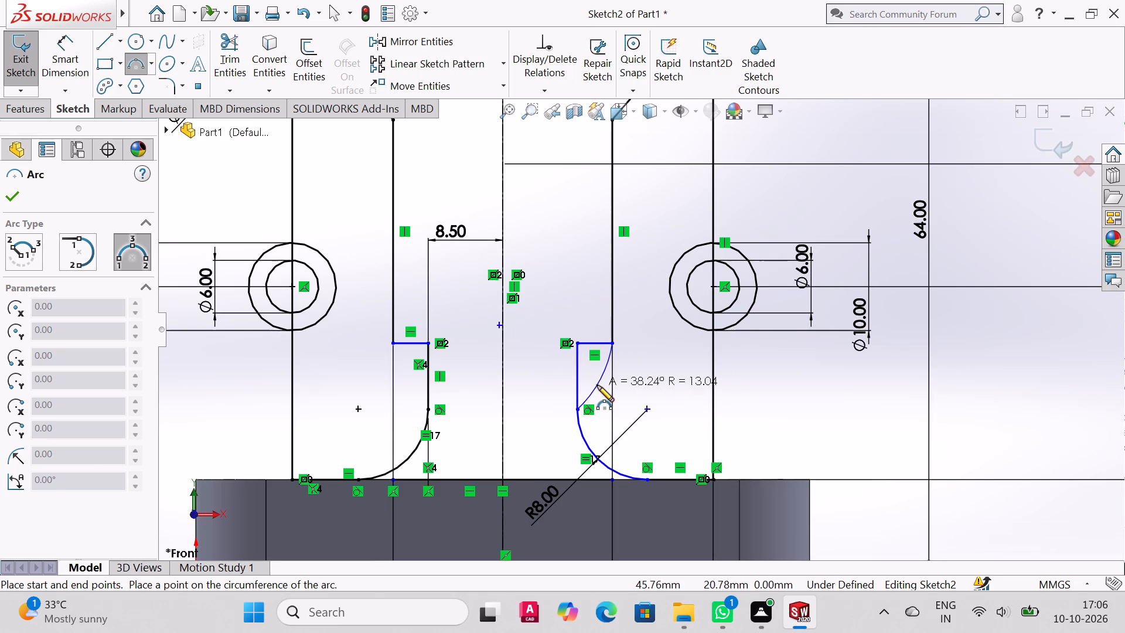
pyautogui.click(597, 385)
pyautogui.click(391, 345)
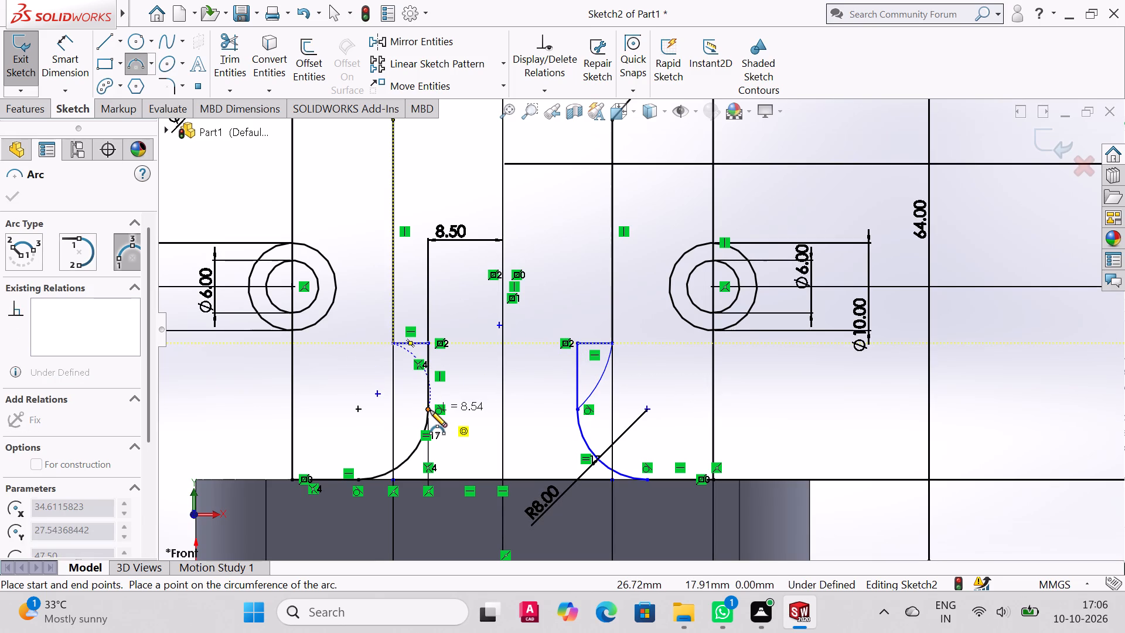
pyautogui.click(429, 409)
pyautogui.click(404, 391)
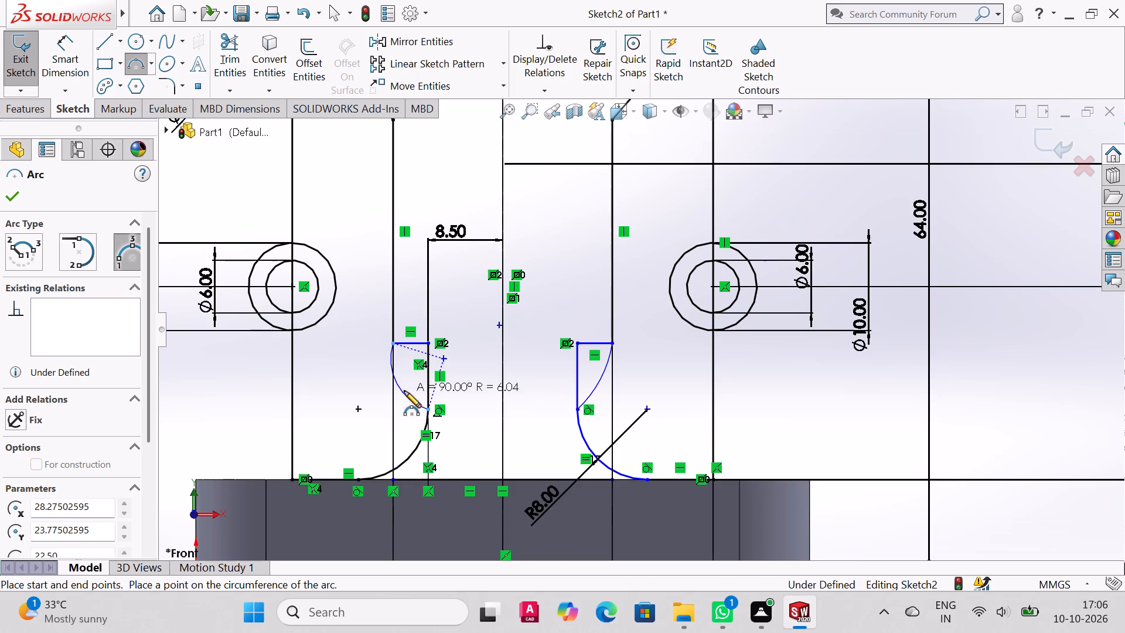
pyautogui.rightClick(404, 391)
pyautogui.click(453, 403)
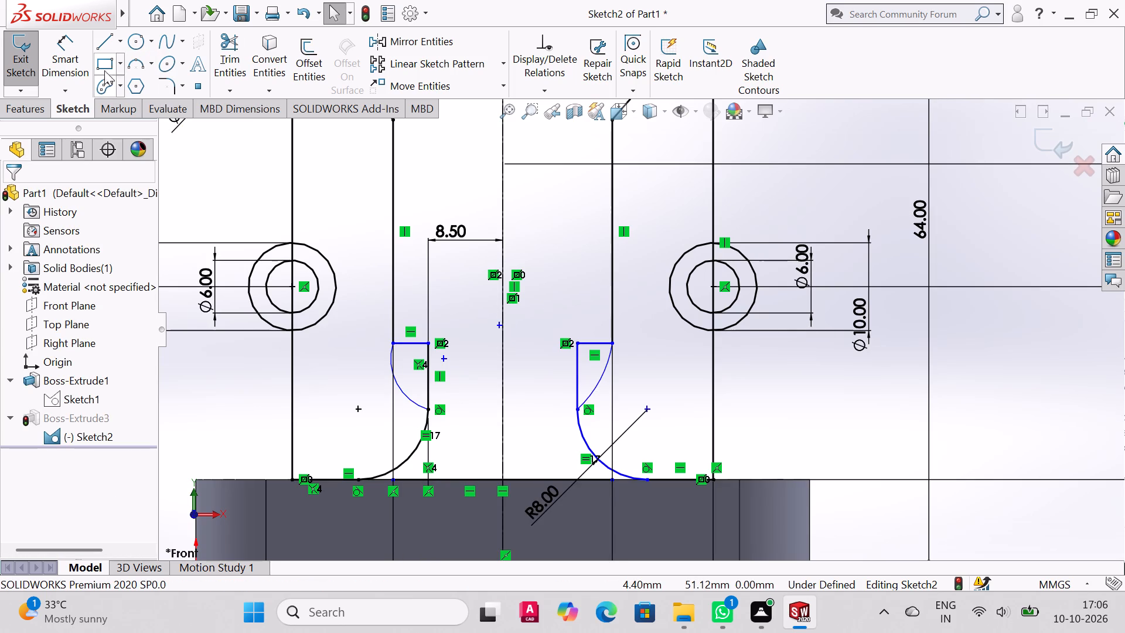
# Dimension the left and right arcs below the web's step corners with a radius of 12.5 mm each.
pyautogui.click(59, 53)
pyautogui.click(401, 393)
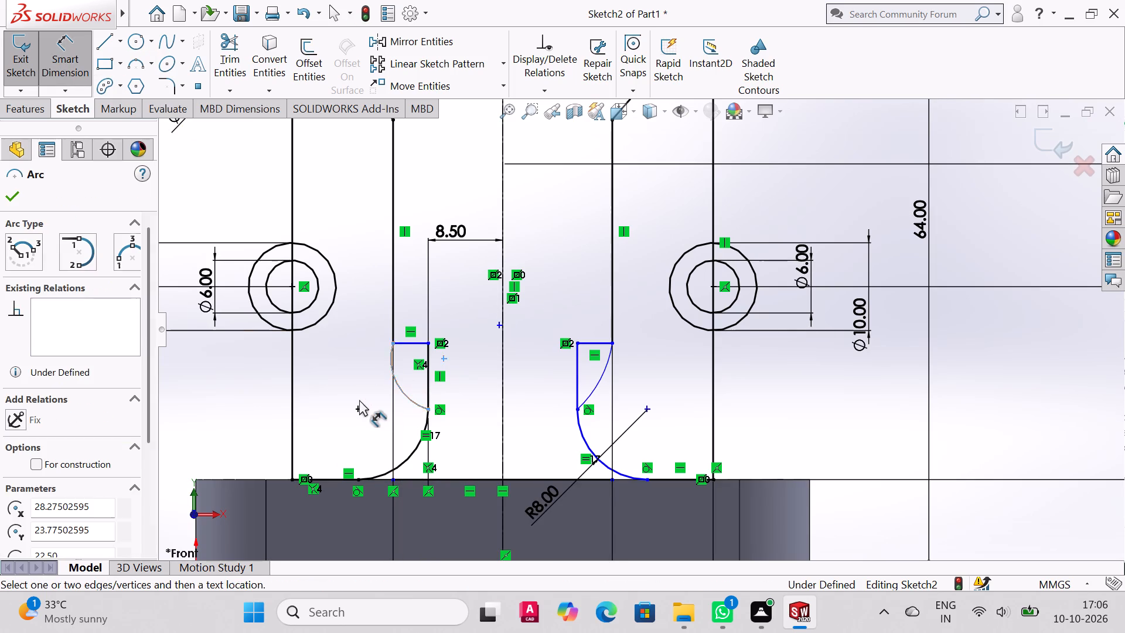
pyautogui.click(344, 411)
pyautogui.write('12')
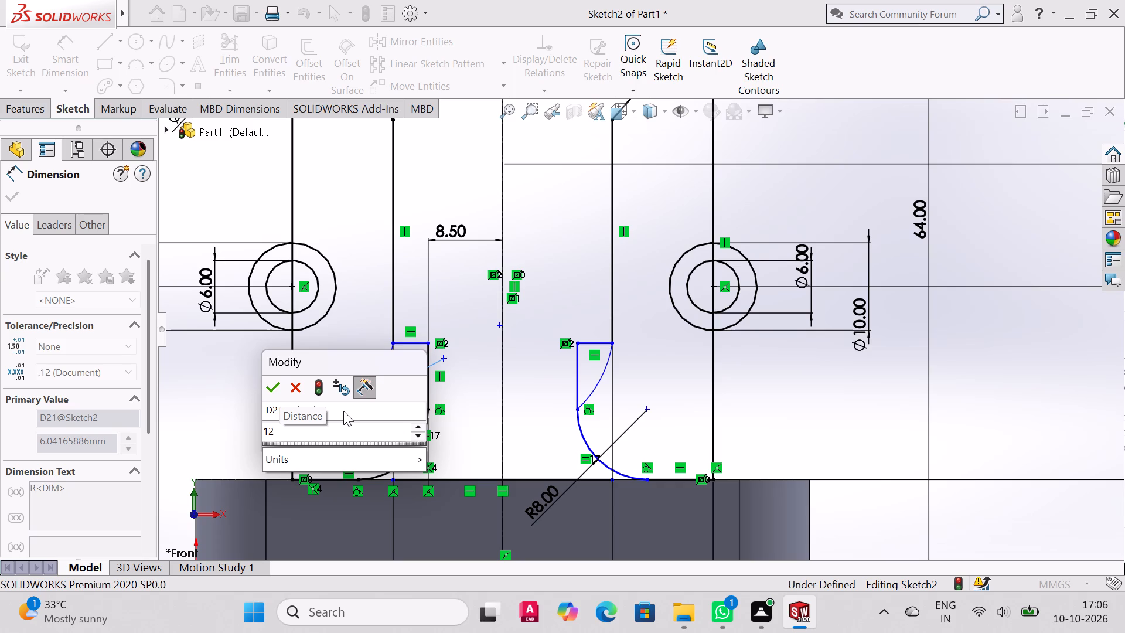
pyautogui.write('.5')
pyautogui.press('Return')
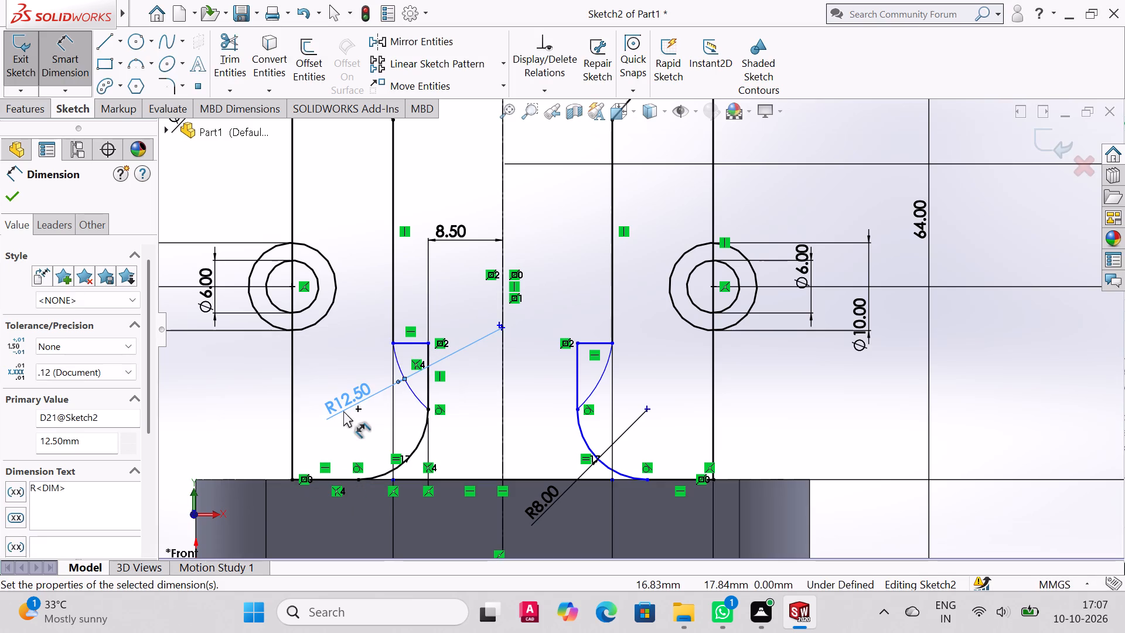
pyautogui.click(599, 377)
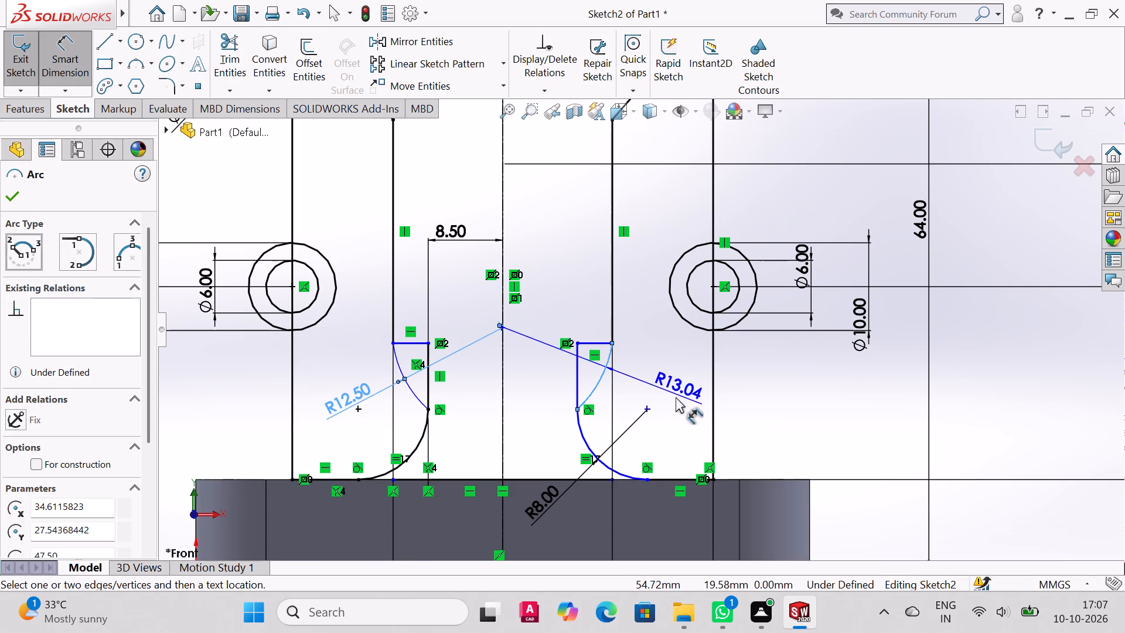
pyautogui.click(676, 397)
pyautogui.write('12')
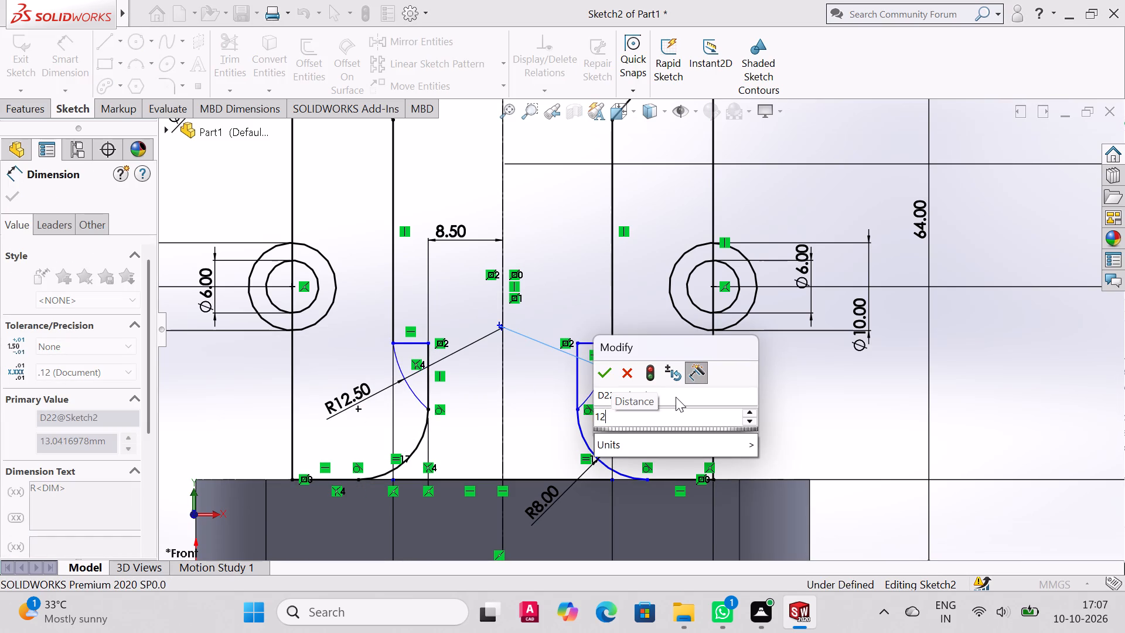
pyautogui.press('.')
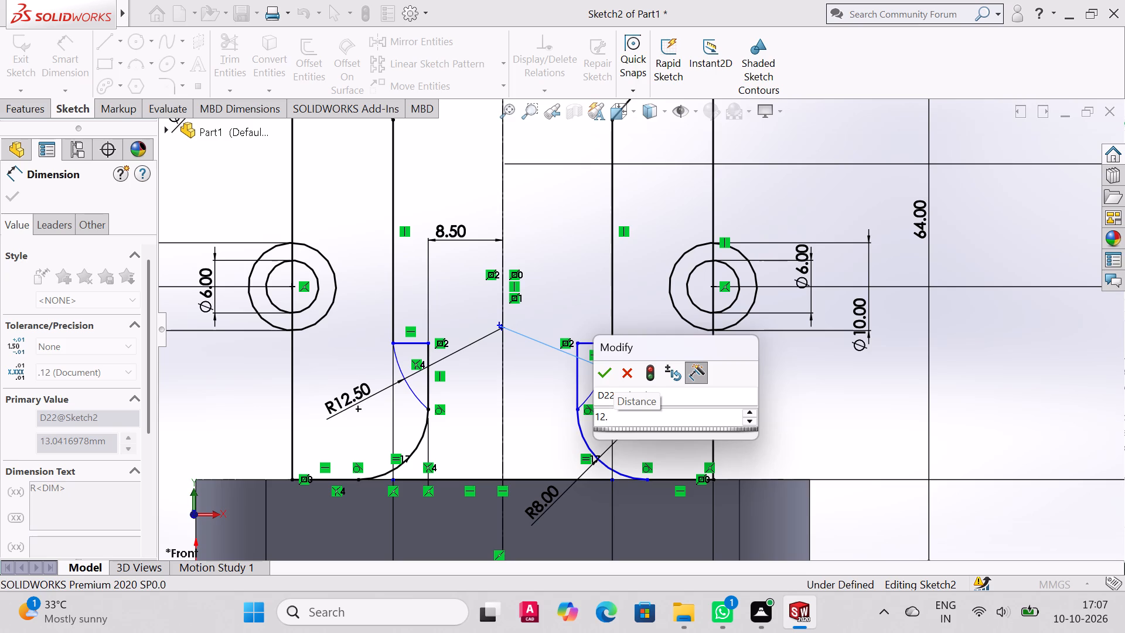
pyautogui.press('5')
pyautogui.press('Return')
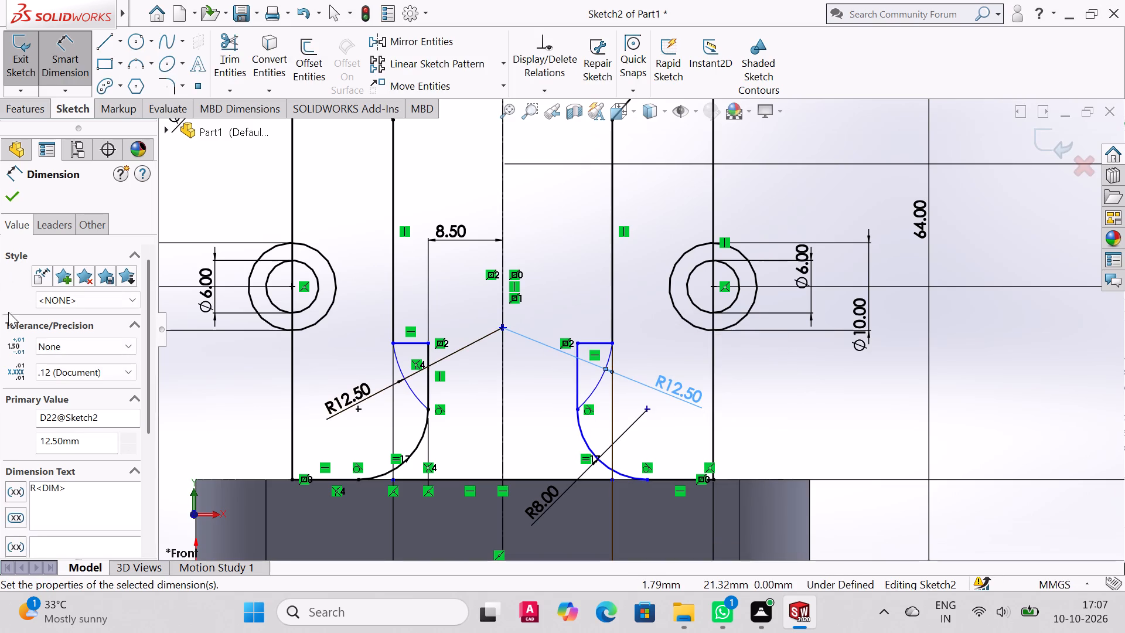
pyautogui.click(11, 198)
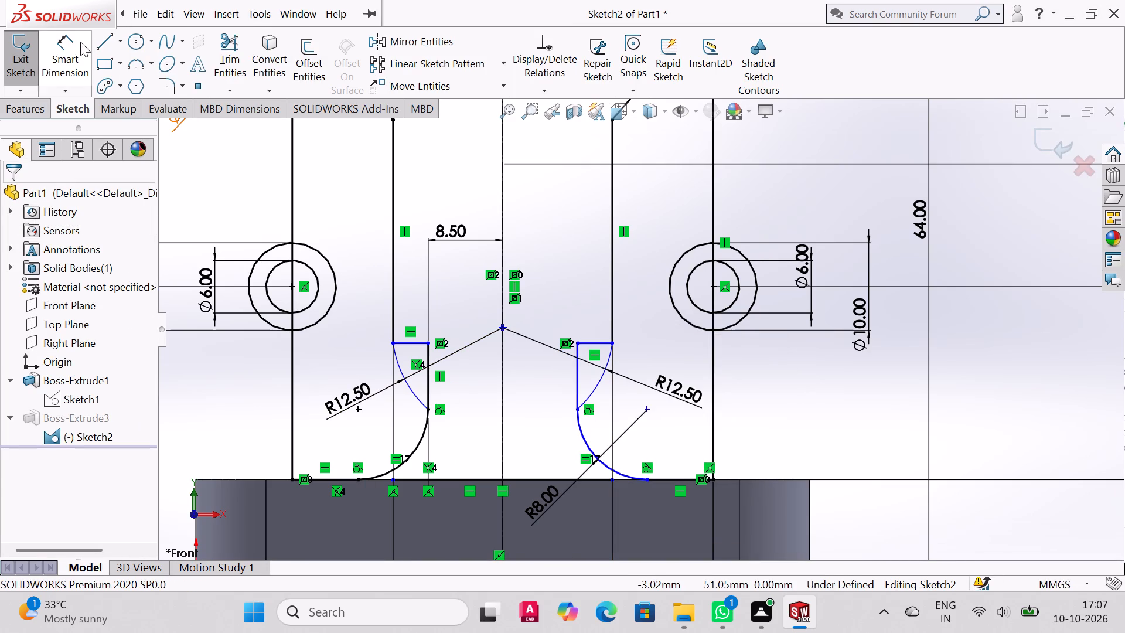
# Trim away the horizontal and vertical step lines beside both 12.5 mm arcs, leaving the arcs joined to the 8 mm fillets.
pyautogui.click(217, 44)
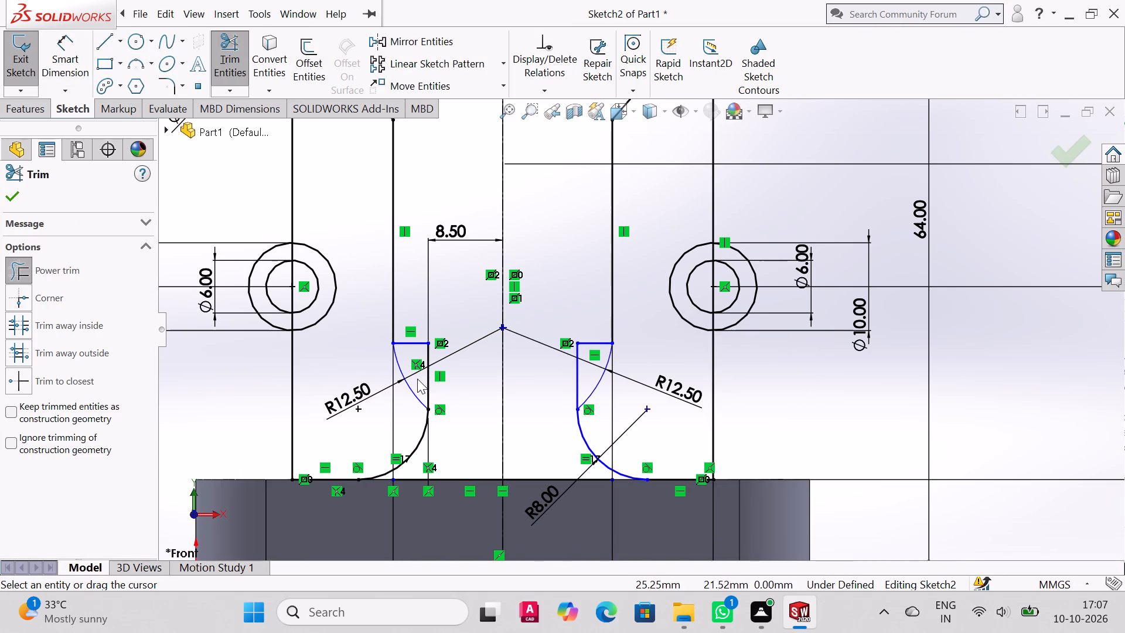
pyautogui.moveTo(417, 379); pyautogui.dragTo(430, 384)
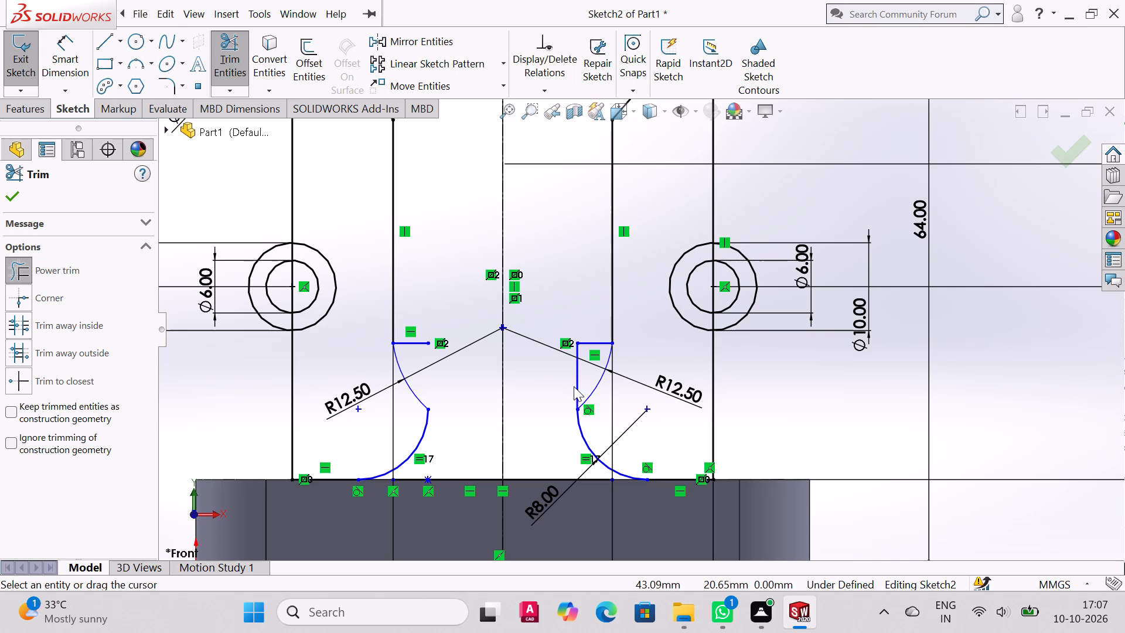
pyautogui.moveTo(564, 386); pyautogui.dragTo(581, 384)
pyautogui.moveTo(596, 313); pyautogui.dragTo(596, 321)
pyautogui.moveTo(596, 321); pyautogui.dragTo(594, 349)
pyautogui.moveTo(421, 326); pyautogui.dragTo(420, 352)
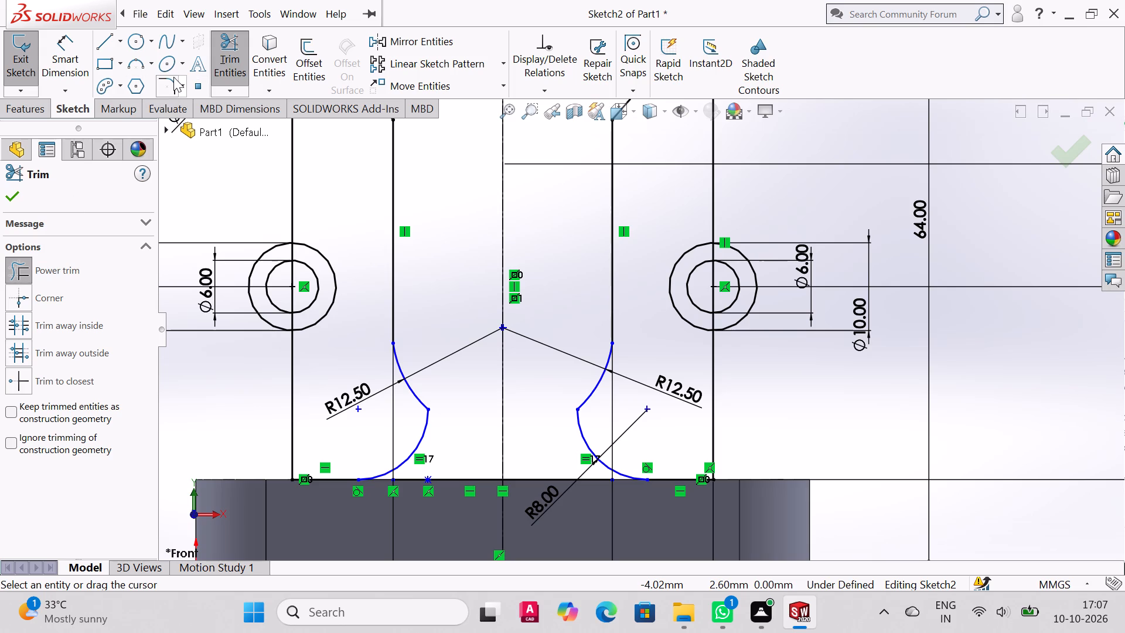
# Undo the step-line trims, the arcs' radius dimensions and both arcs, back to the square-stepped web profile.
pyautogui.hotkey('ctrl', 'z')
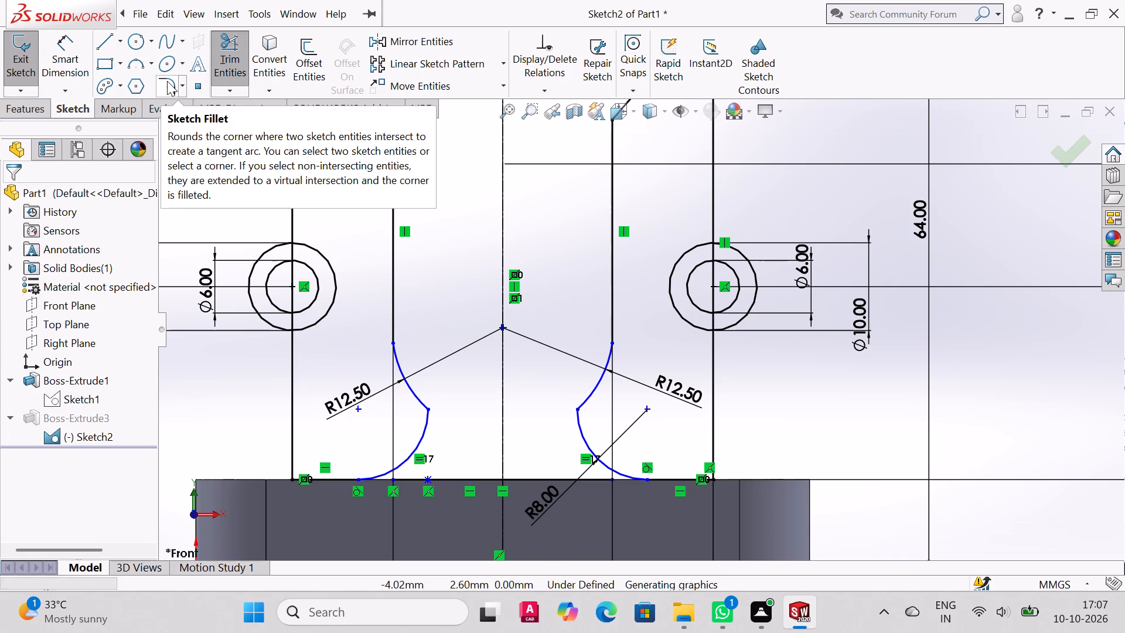
pyautogui.hotkey('ctrl', 'z')
pyautogui.hotkey('ctrl', 'z')
pyautogui.hotkey('ctrl', 'z')
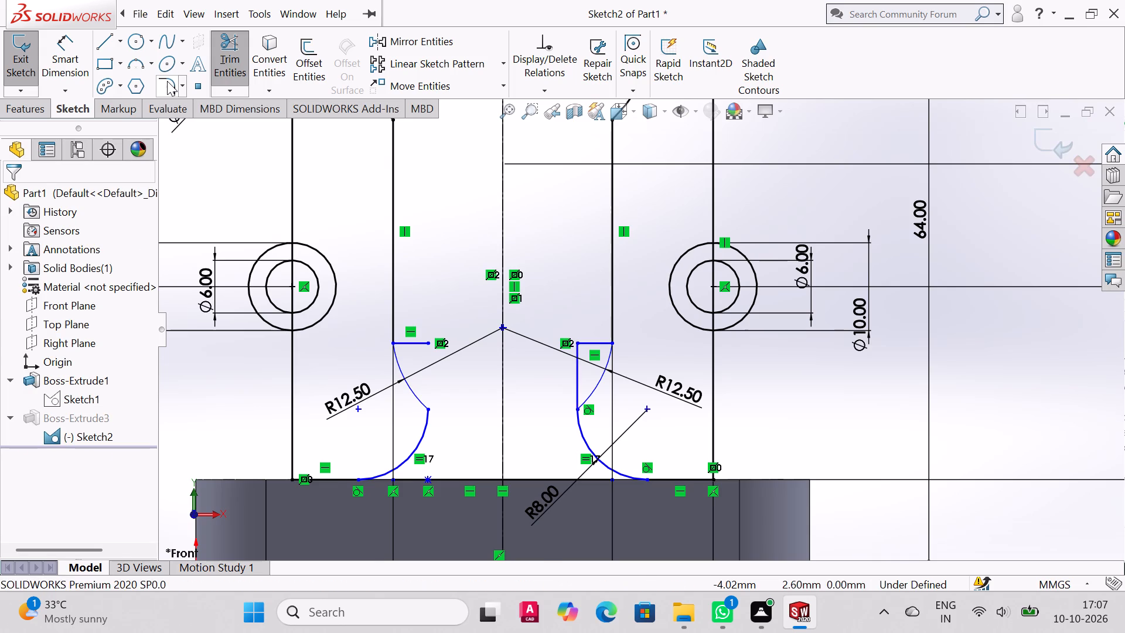
pyautogui.hotkey('ctrl', 'z')
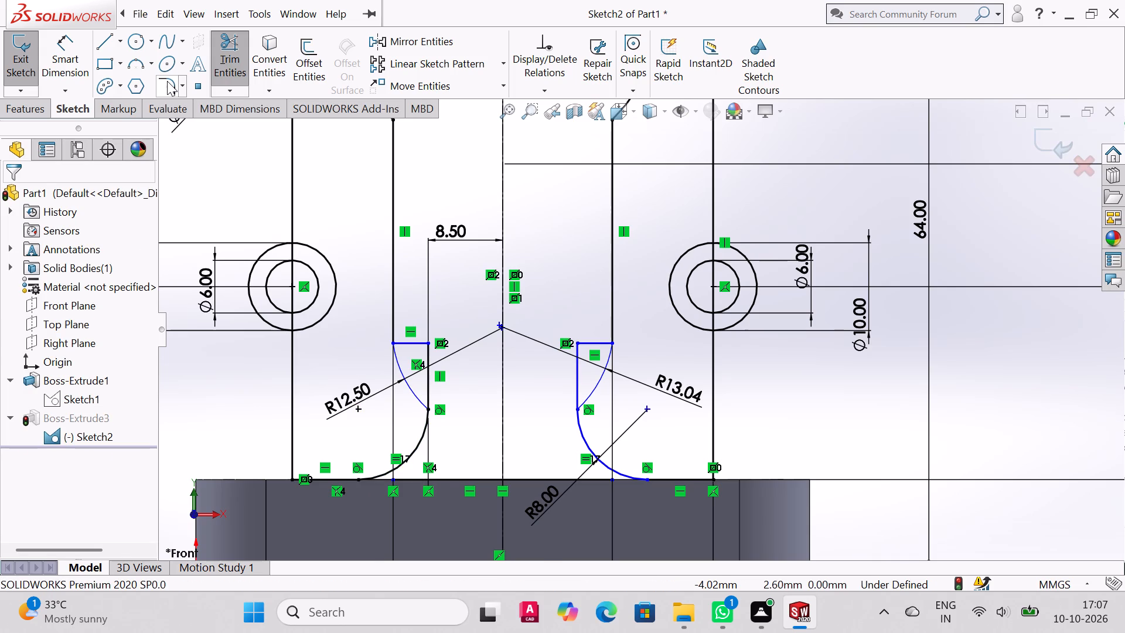
pyautogui.hotkey('ctrl', 'z')
pyautogui.hotkey('ctrl', 'z')
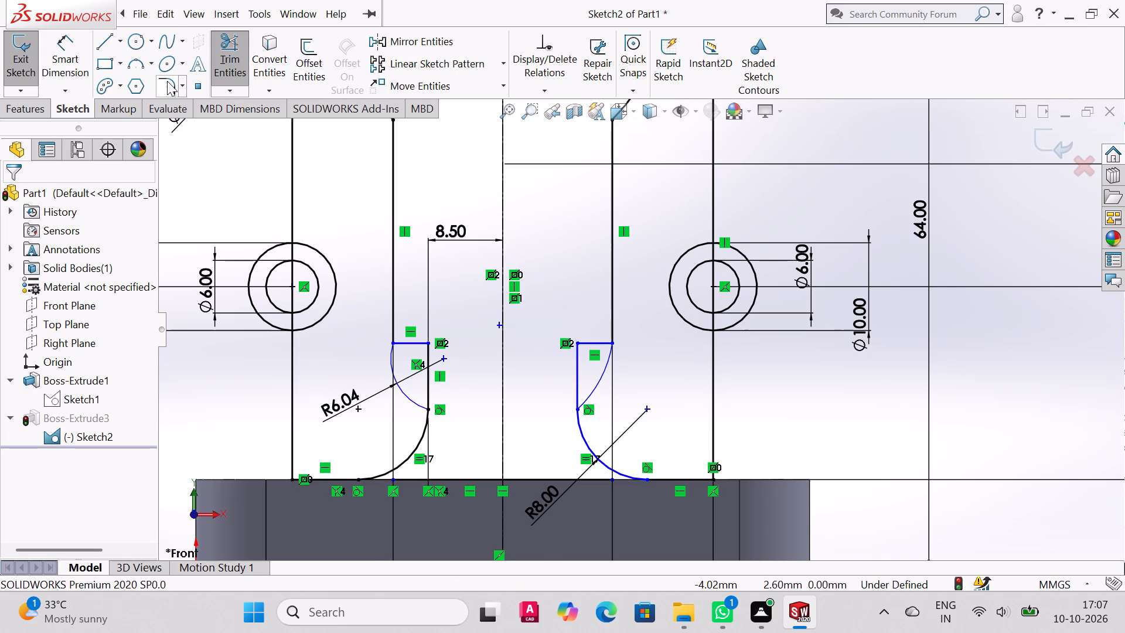
pyautogui.hotkey('ctrl', 'z')
pyautogui.hotkey('ctrl', 'z')
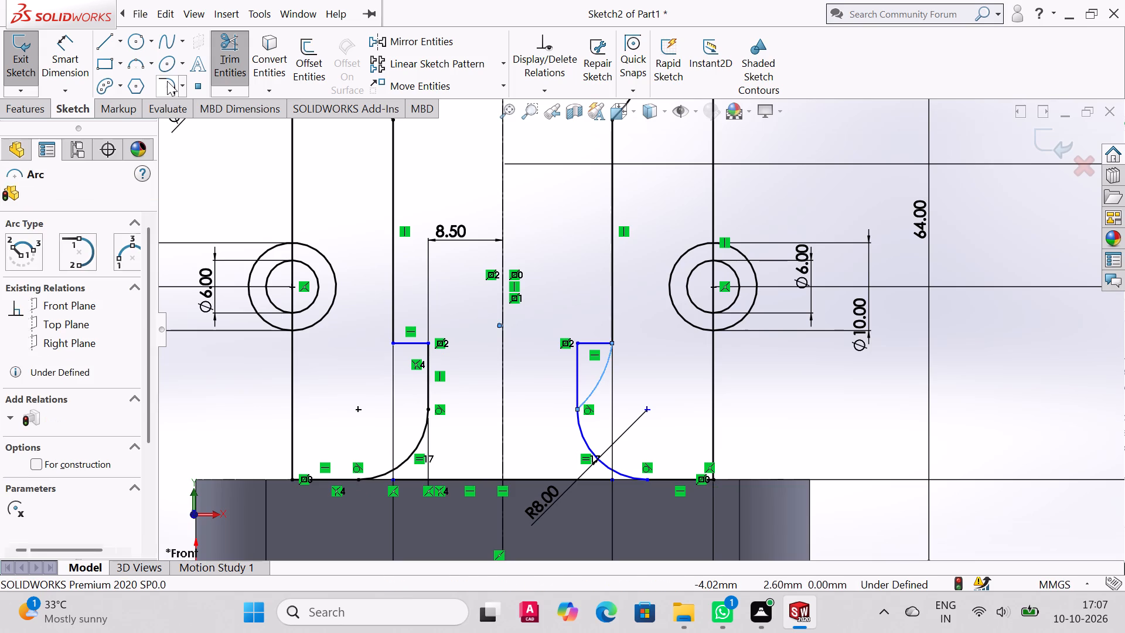
pyautogui.hotkey('ctrl', 'z')
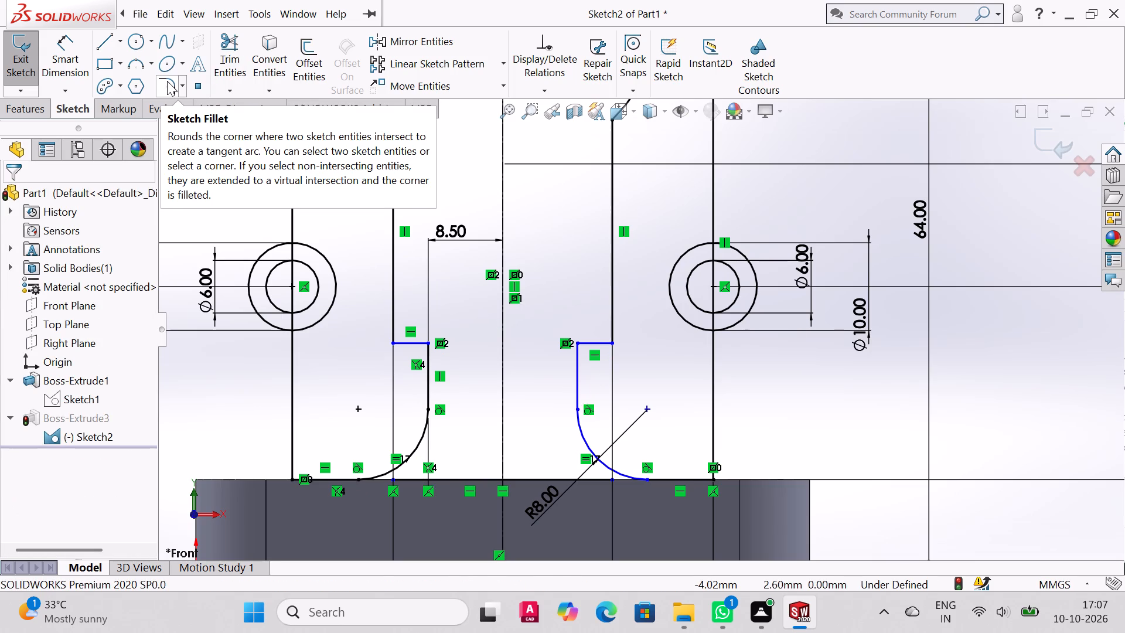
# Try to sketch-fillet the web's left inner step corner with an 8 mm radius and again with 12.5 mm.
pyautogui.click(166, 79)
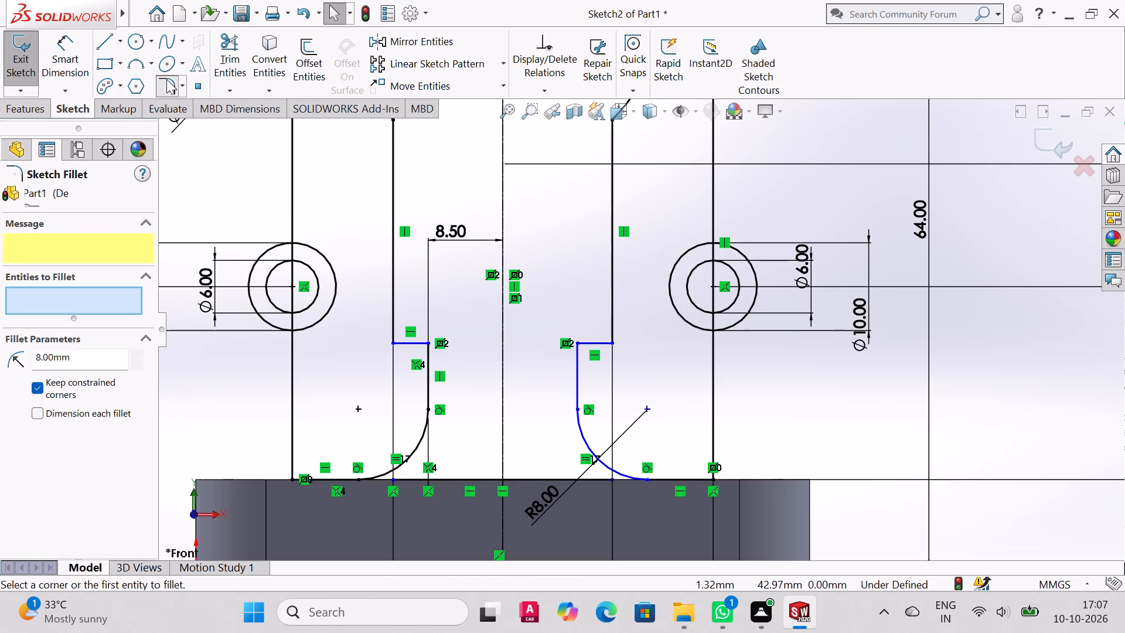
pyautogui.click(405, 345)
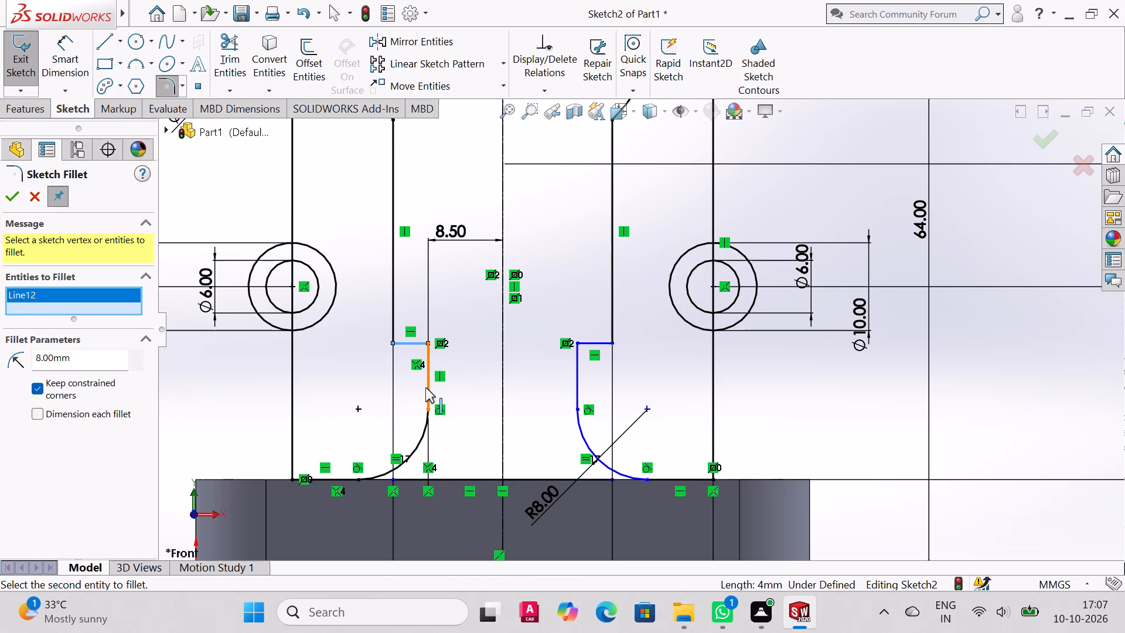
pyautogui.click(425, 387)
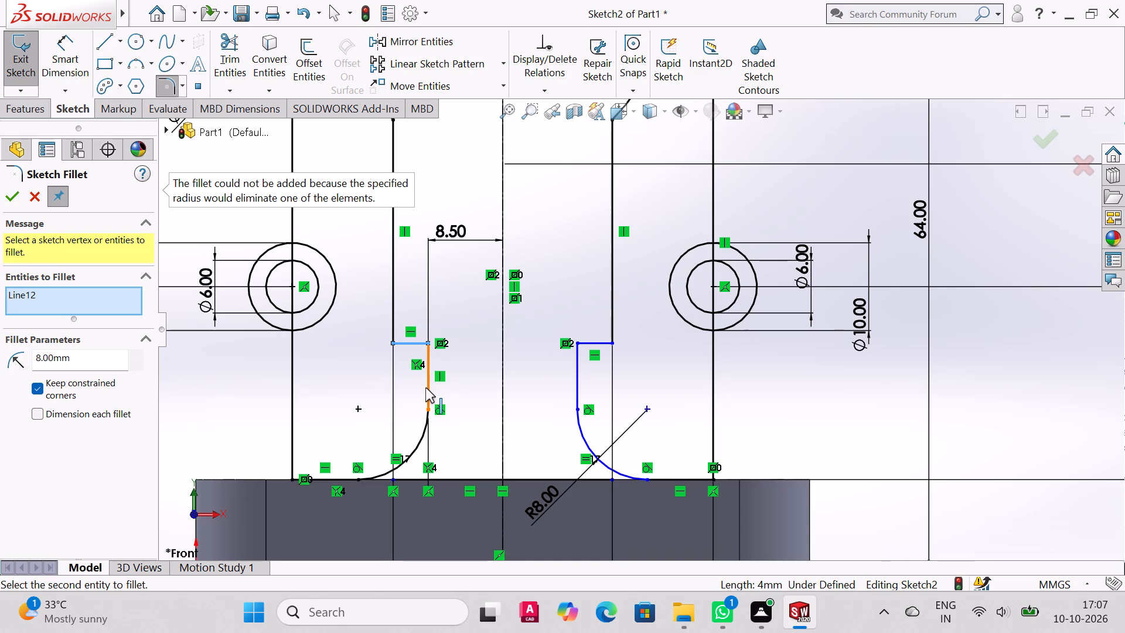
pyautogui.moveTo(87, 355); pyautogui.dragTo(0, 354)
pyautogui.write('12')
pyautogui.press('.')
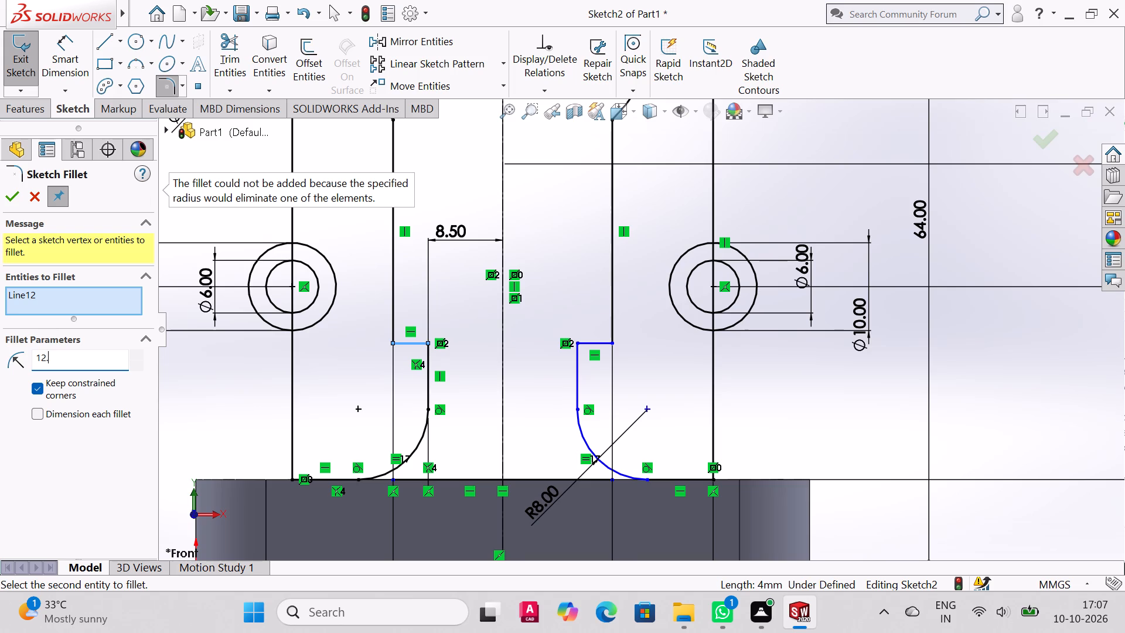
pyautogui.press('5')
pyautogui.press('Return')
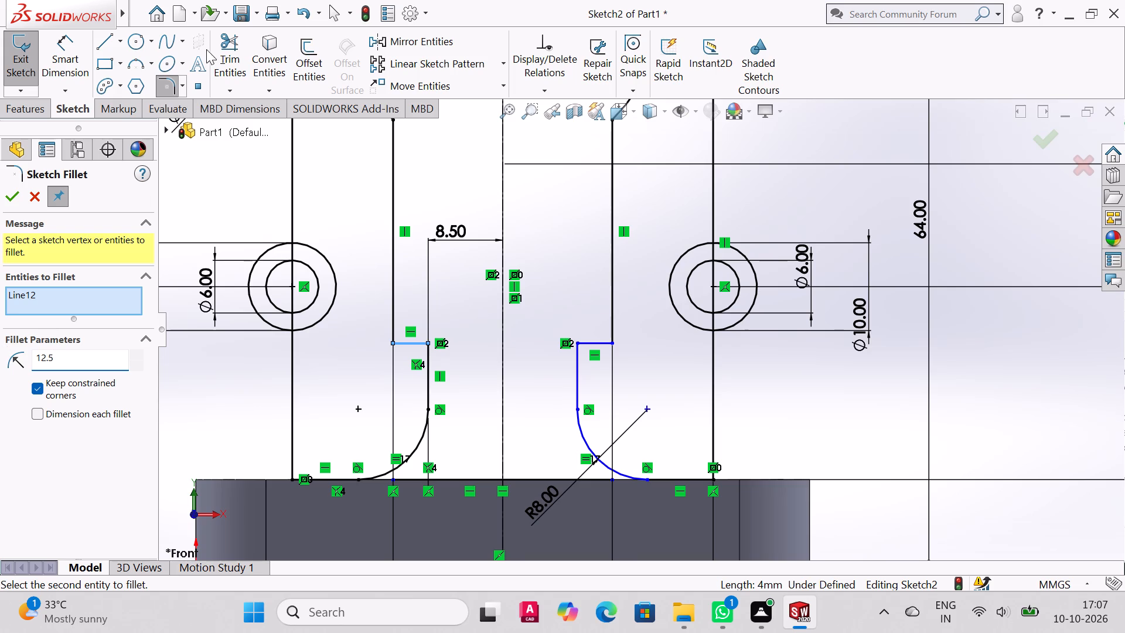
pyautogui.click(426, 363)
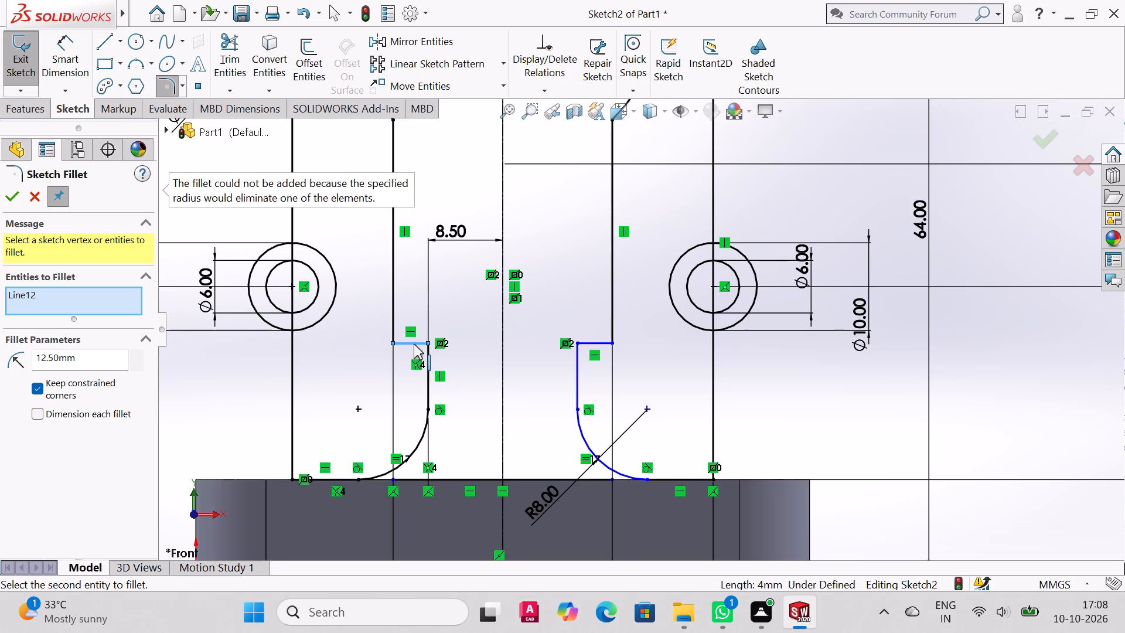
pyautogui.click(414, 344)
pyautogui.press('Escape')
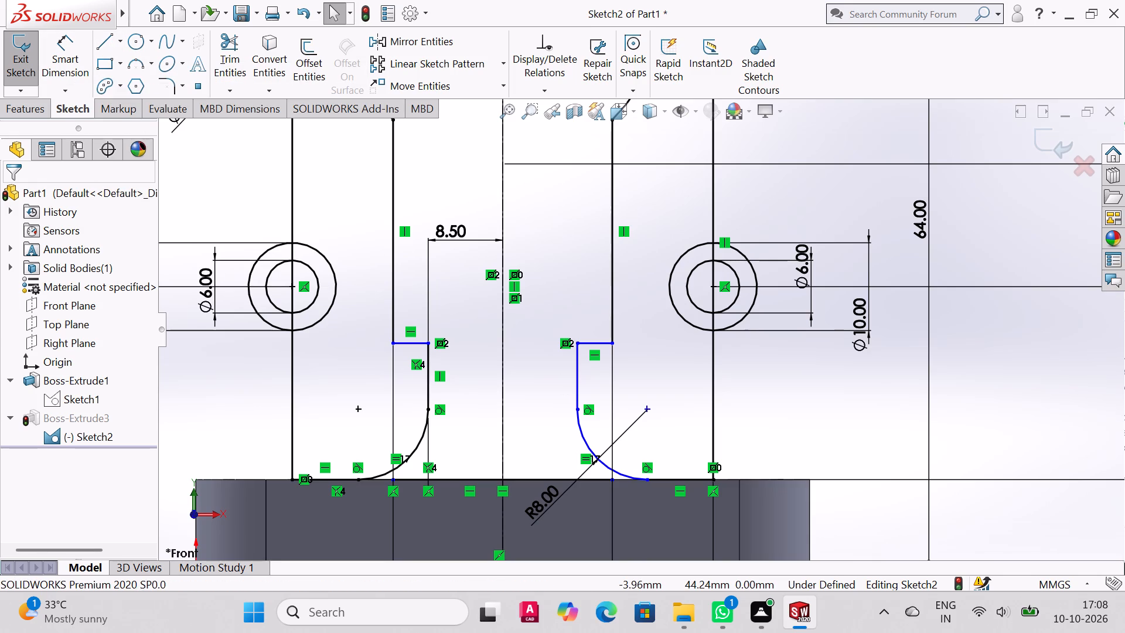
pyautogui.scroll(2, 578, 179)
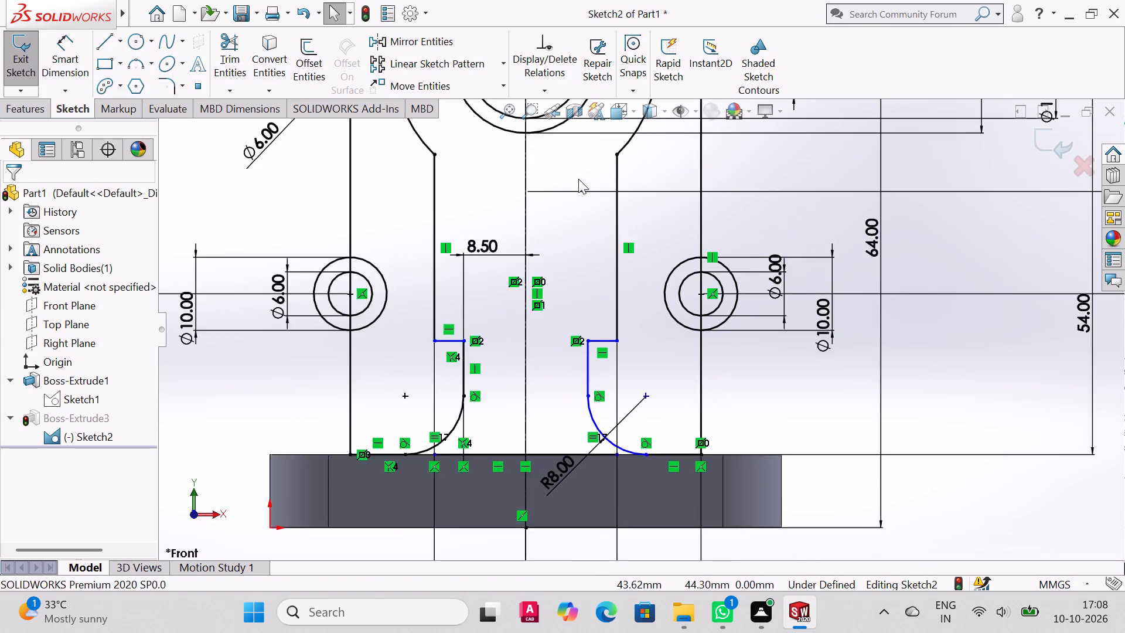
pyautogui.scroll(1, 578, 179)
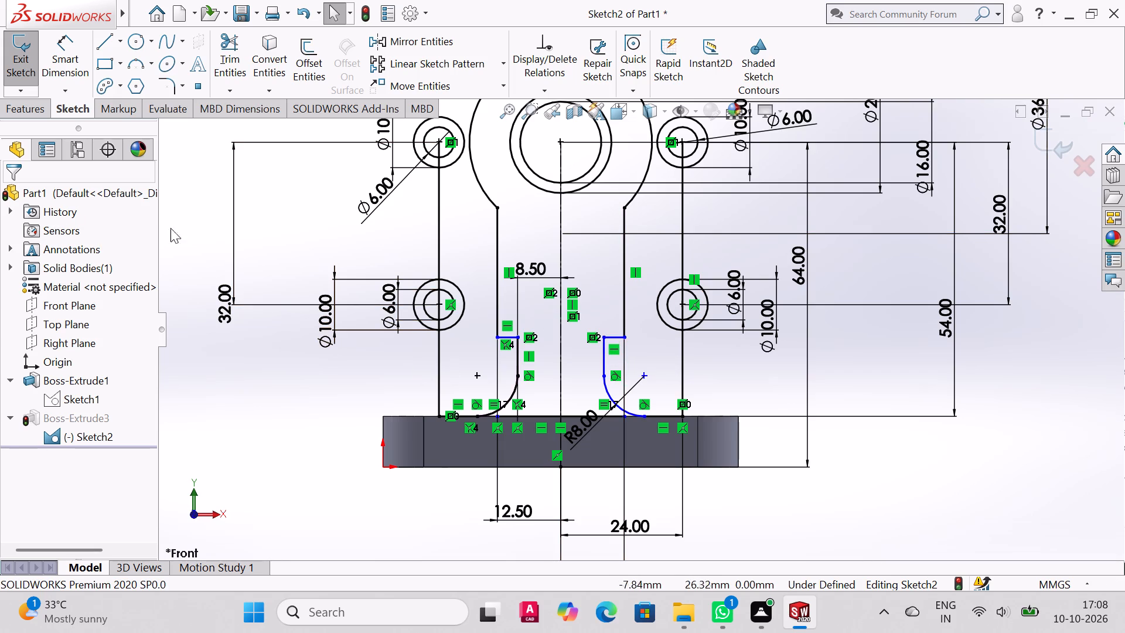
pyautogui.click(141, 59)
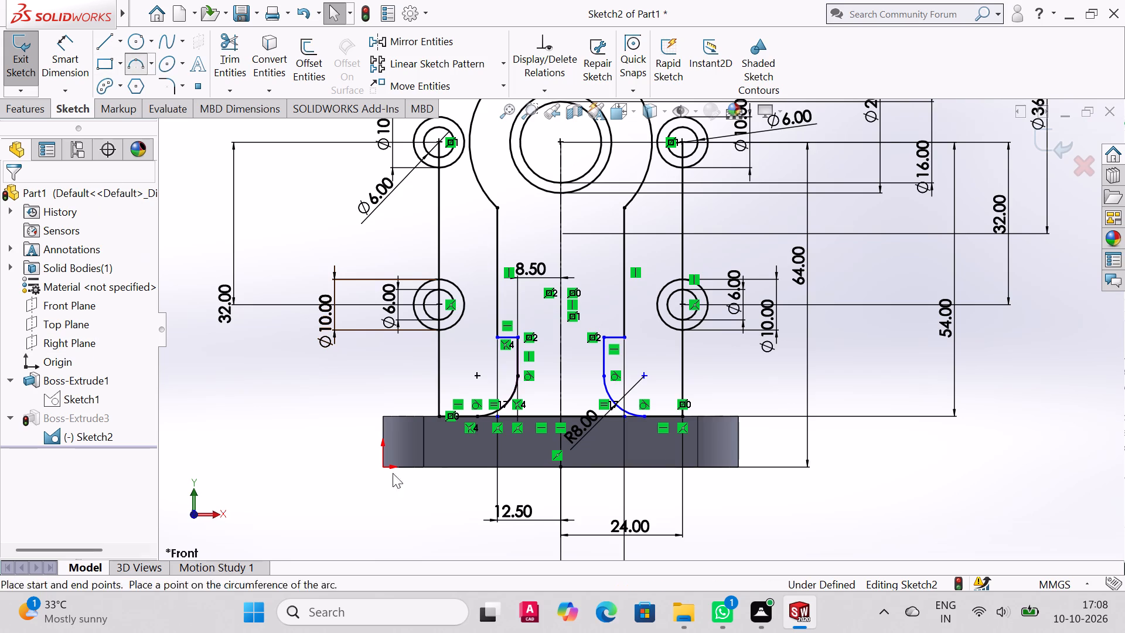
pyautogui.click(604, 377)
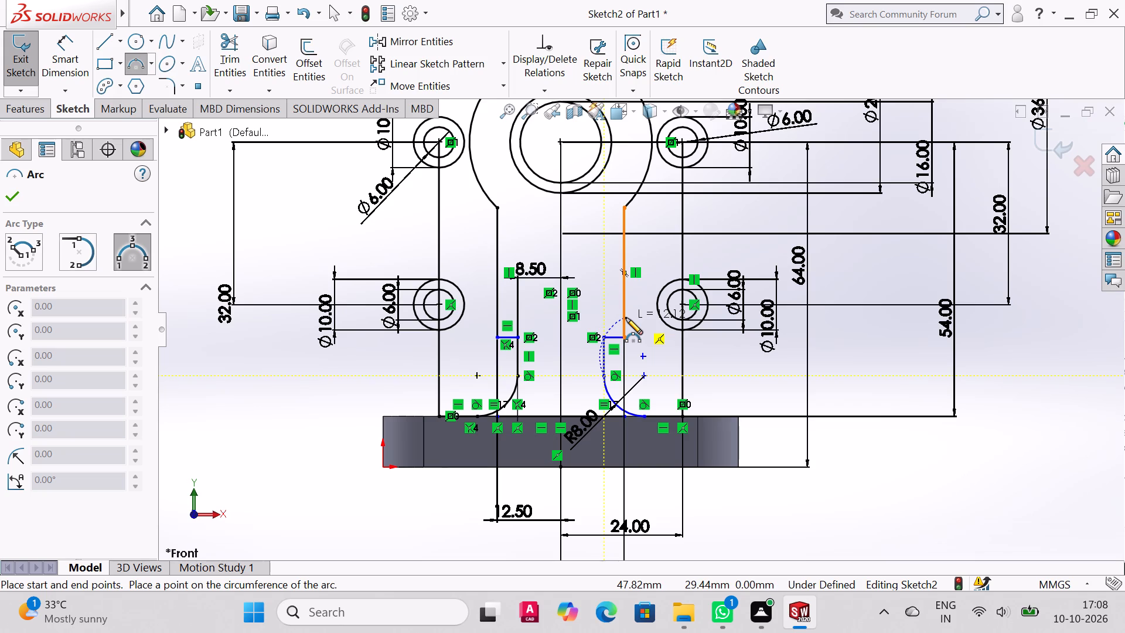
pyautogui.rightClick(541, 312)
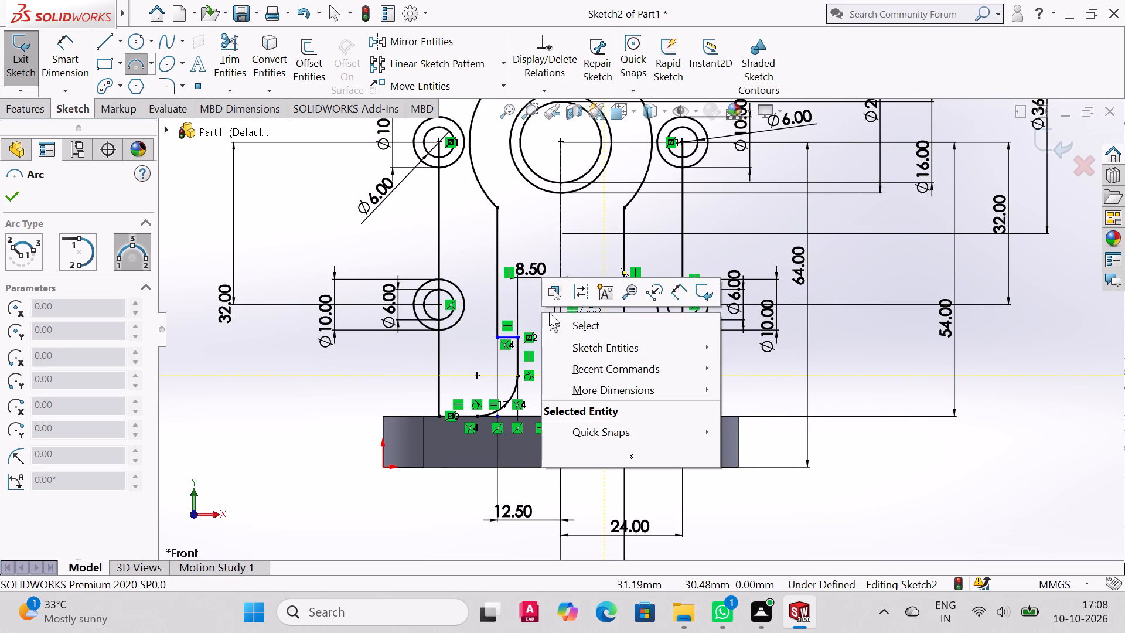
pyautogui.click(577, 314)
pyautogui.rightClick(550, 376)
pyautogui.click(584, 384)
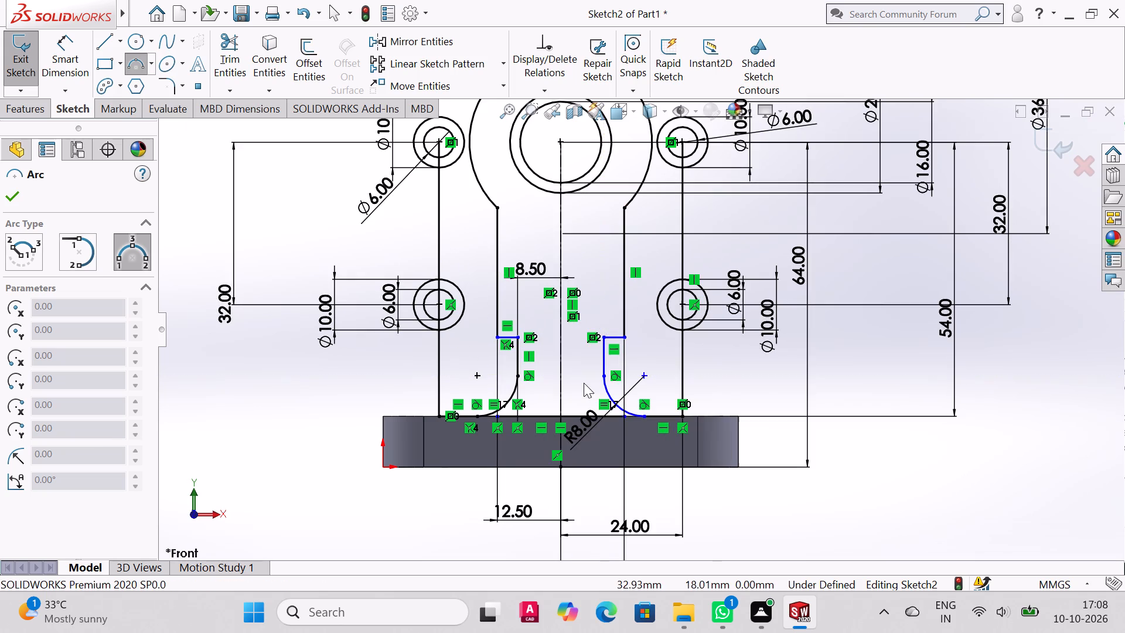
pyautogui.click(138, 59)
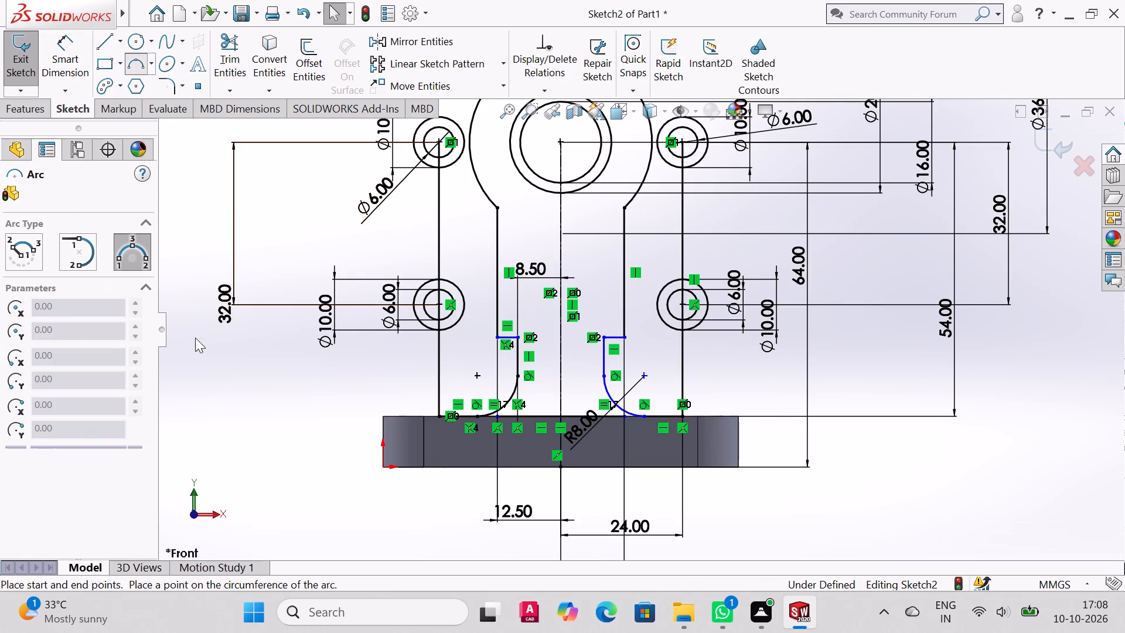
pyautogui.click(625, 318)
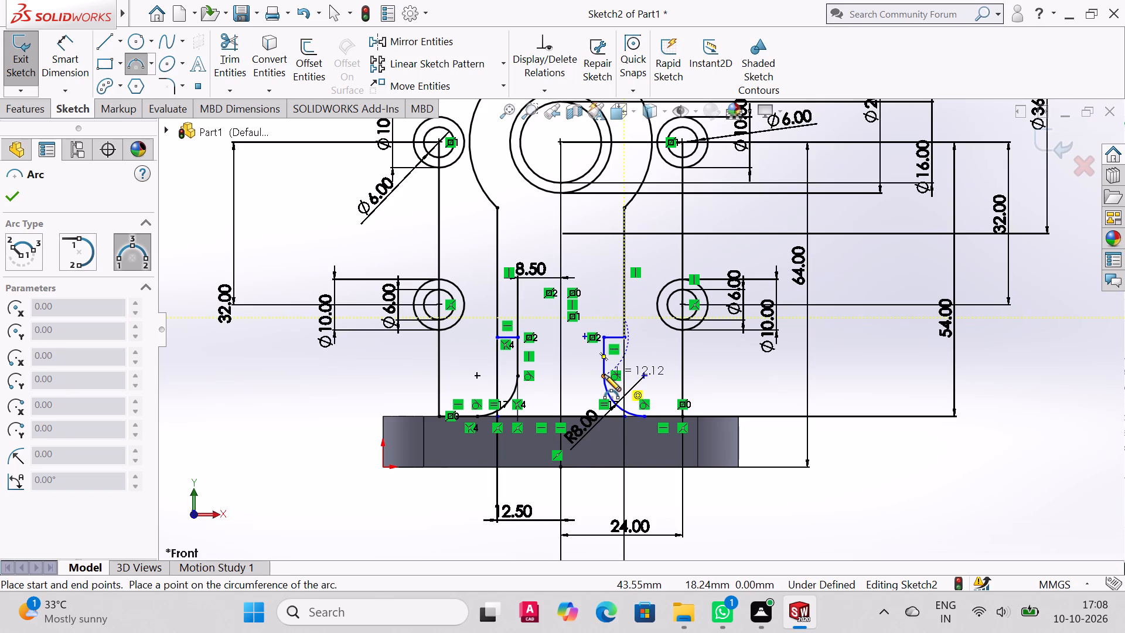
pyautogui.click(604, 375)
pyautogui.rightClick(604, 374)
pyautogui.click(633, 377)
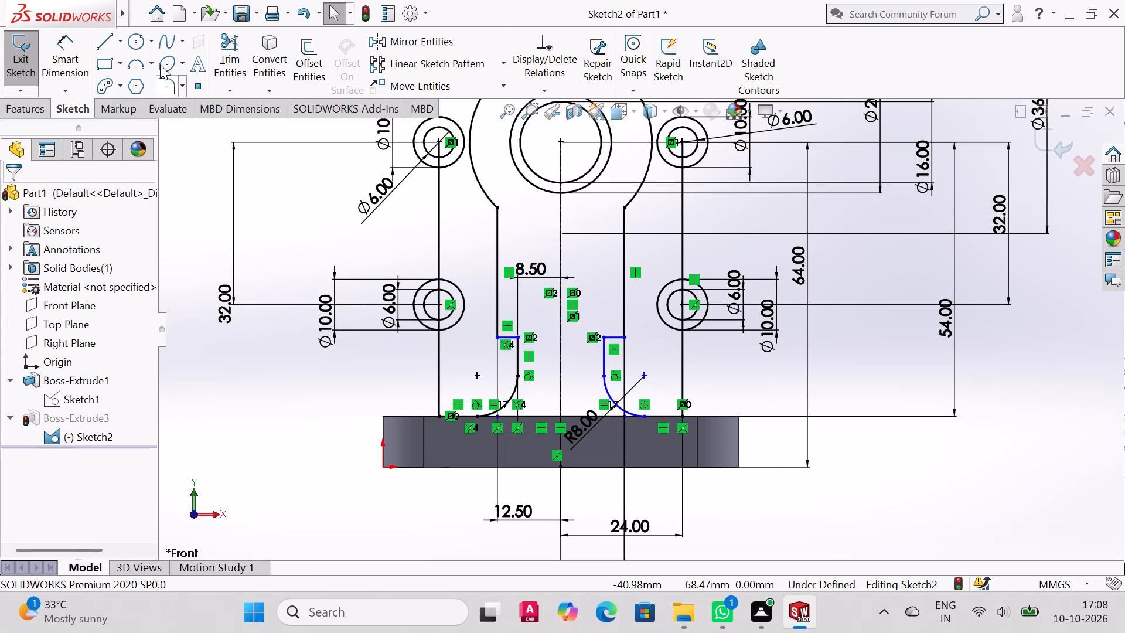
# Draw a three-point arc from the web's right edge, just above its step, to the 8 mm fillet's upper end, radius about 8 mm.
pyautogui.click(137, 67)
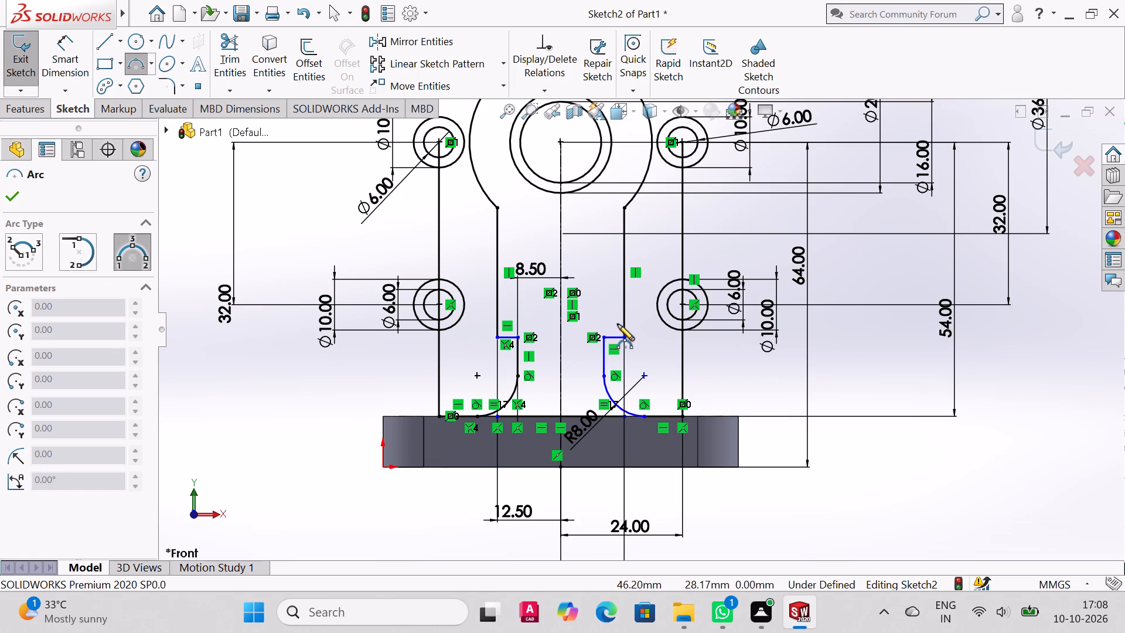
pyautogui.click(623, 321)
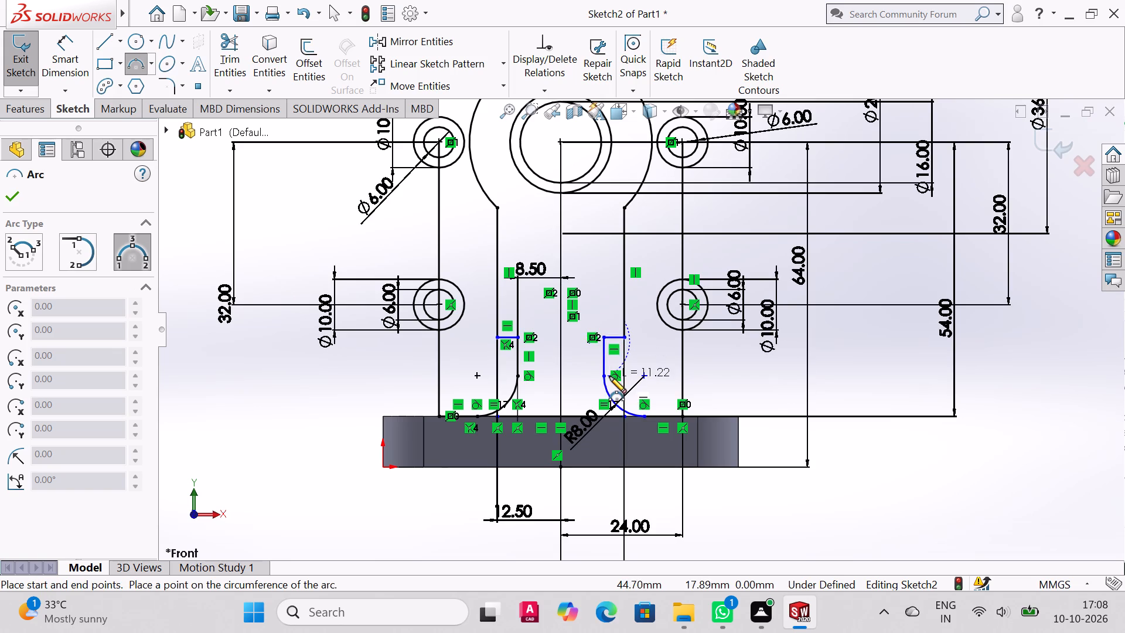
pyautogui.click(604, 376)
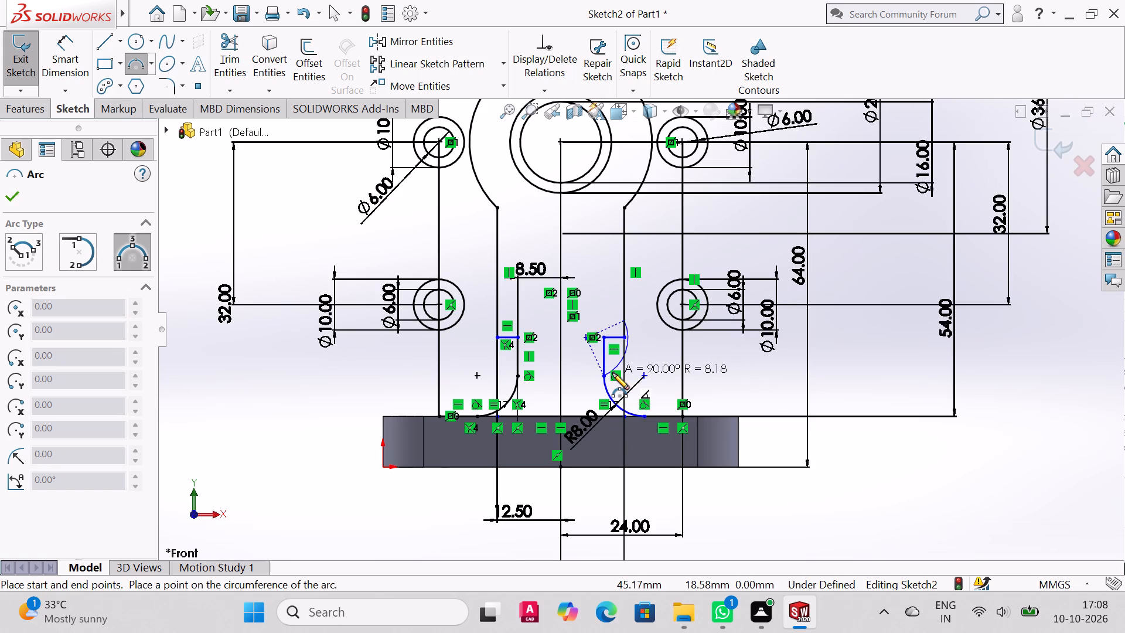
pyautogui.click(612, 372)
pyautogui.rightClick(669, 350)
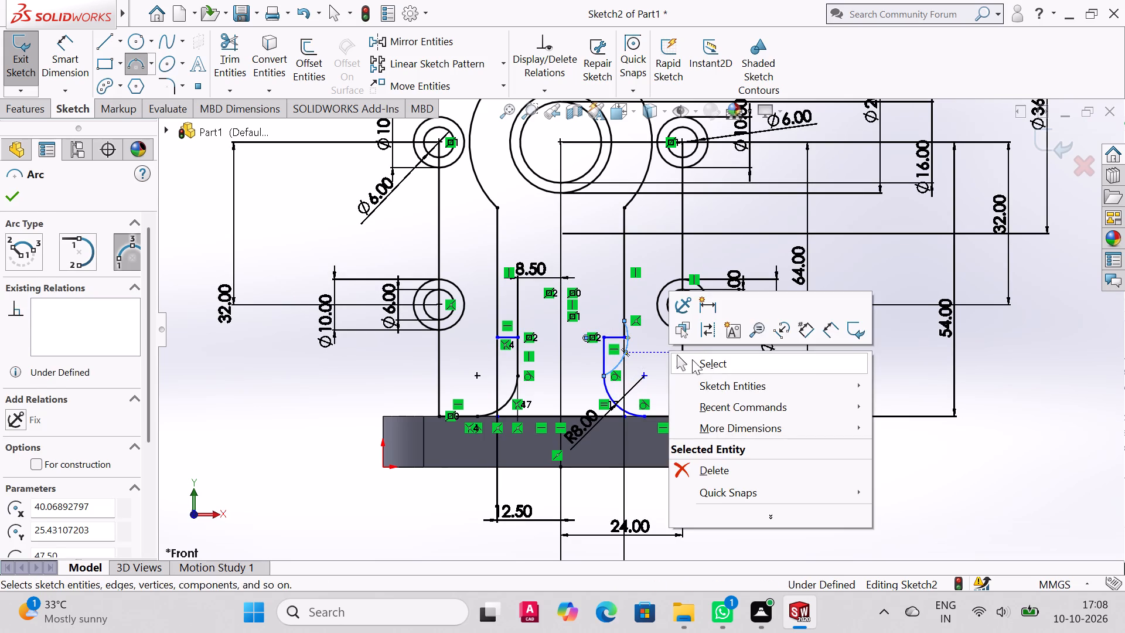
pyautogui.click(692, 359)
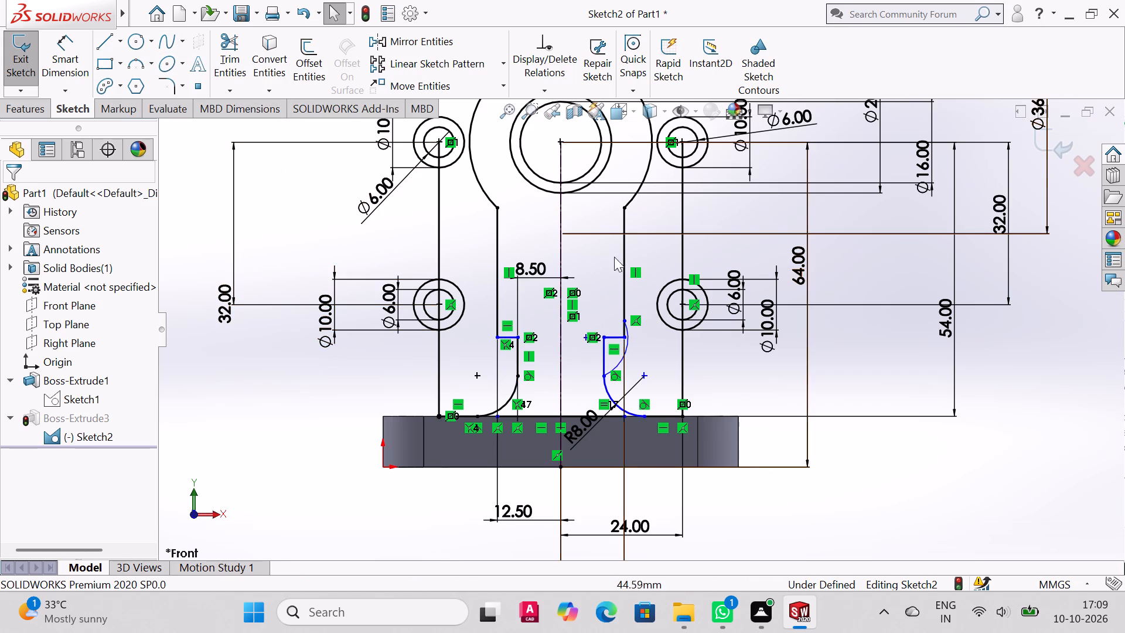
# Dimension the new arc at the web's right step with a radius of 12.8 mm.
pyautogui.click(69, 52)
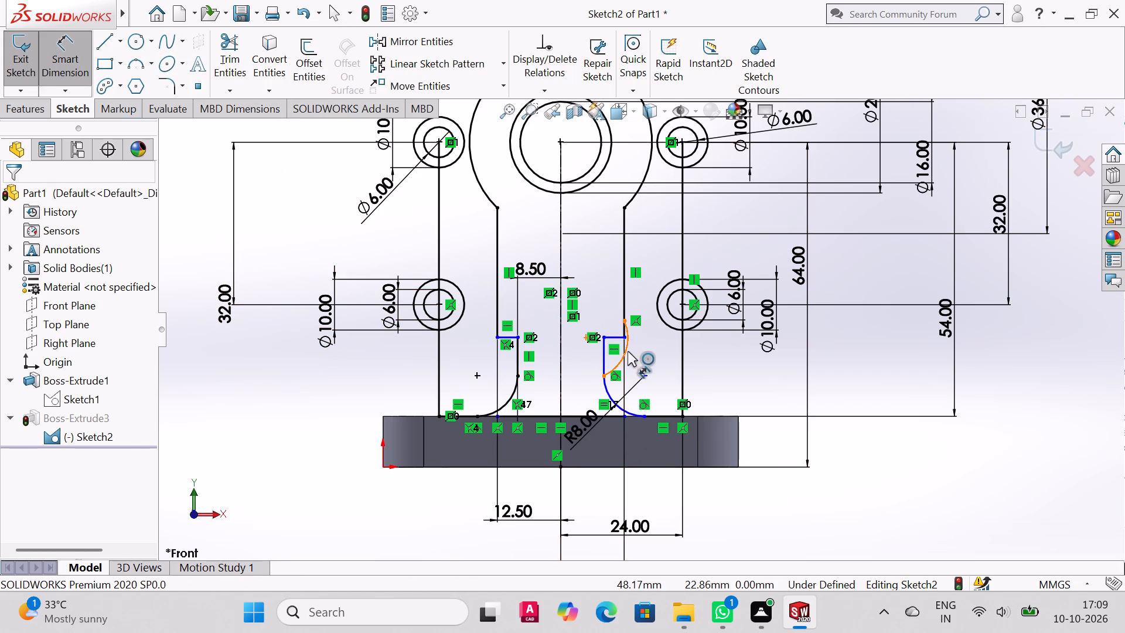
pyautogui.click(628, 351)
pyautogui.click(649, 368)
pyautogui.write('12')
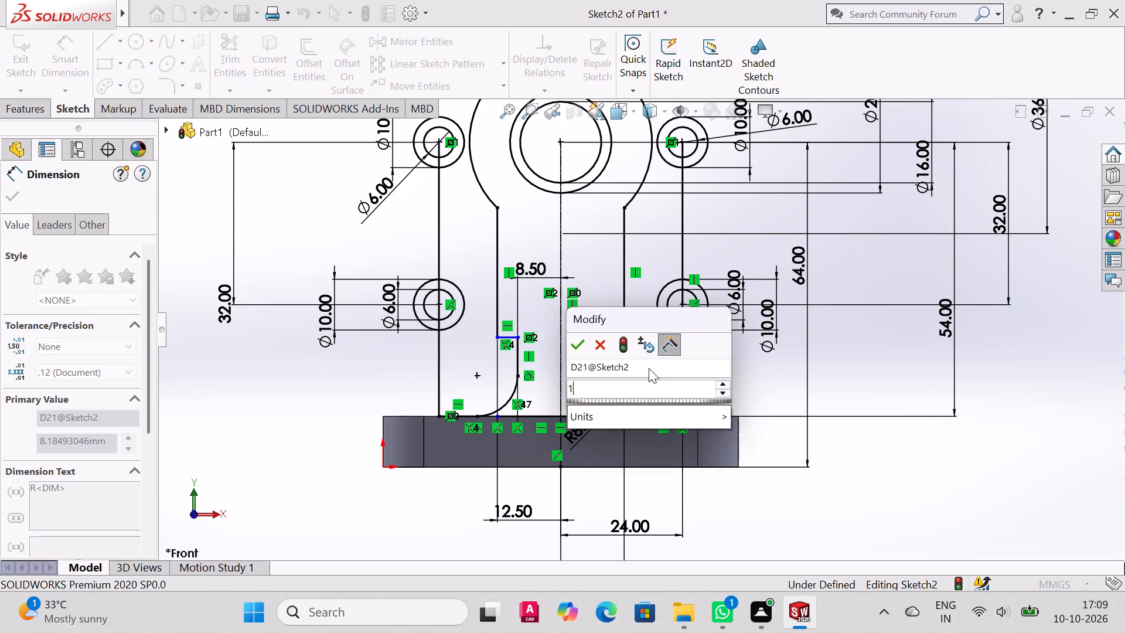
pyautogui.write('.8')
pyautogui.press('Return')
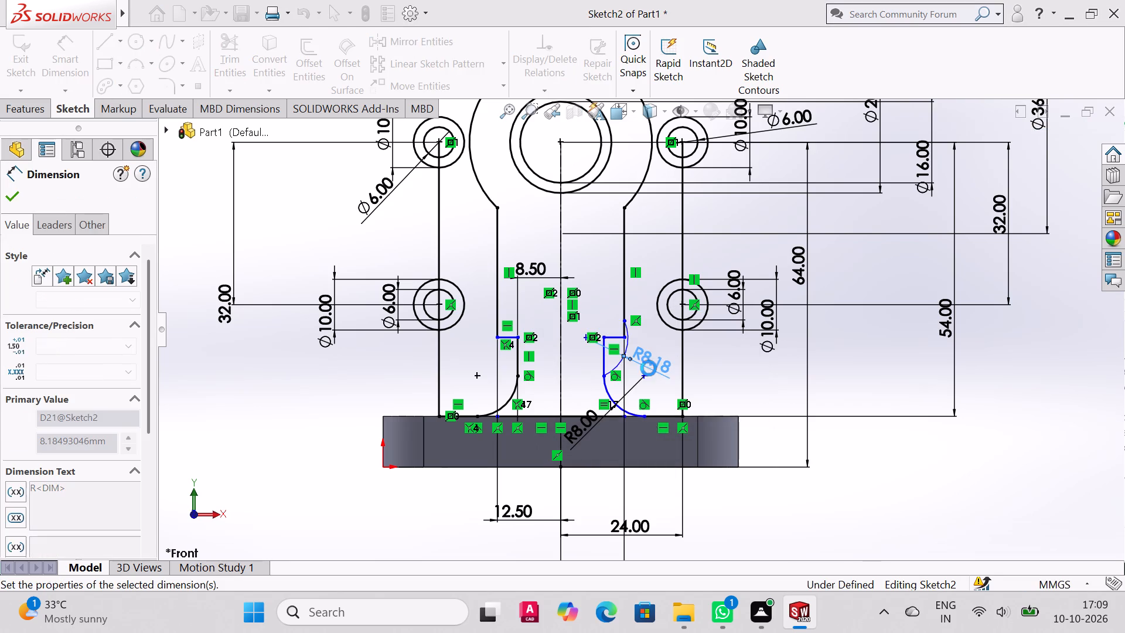
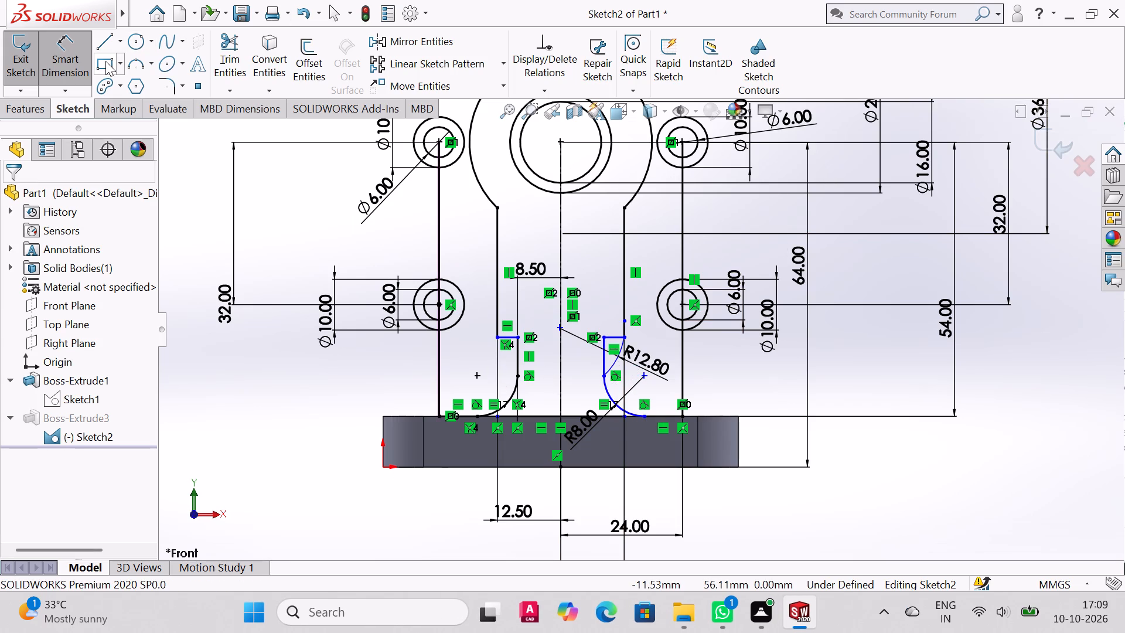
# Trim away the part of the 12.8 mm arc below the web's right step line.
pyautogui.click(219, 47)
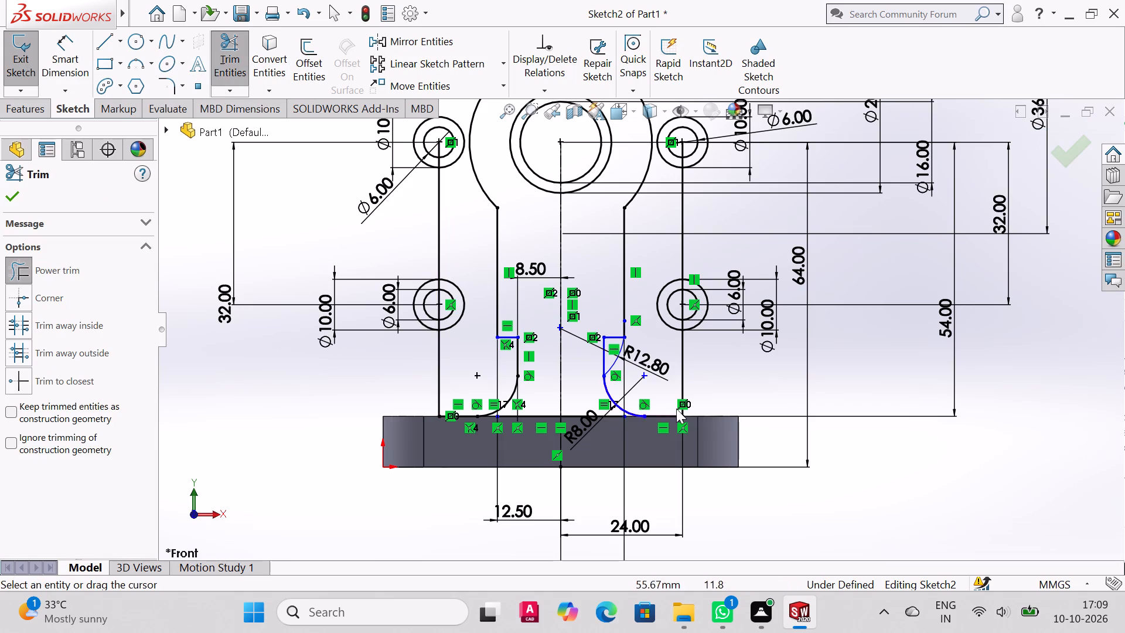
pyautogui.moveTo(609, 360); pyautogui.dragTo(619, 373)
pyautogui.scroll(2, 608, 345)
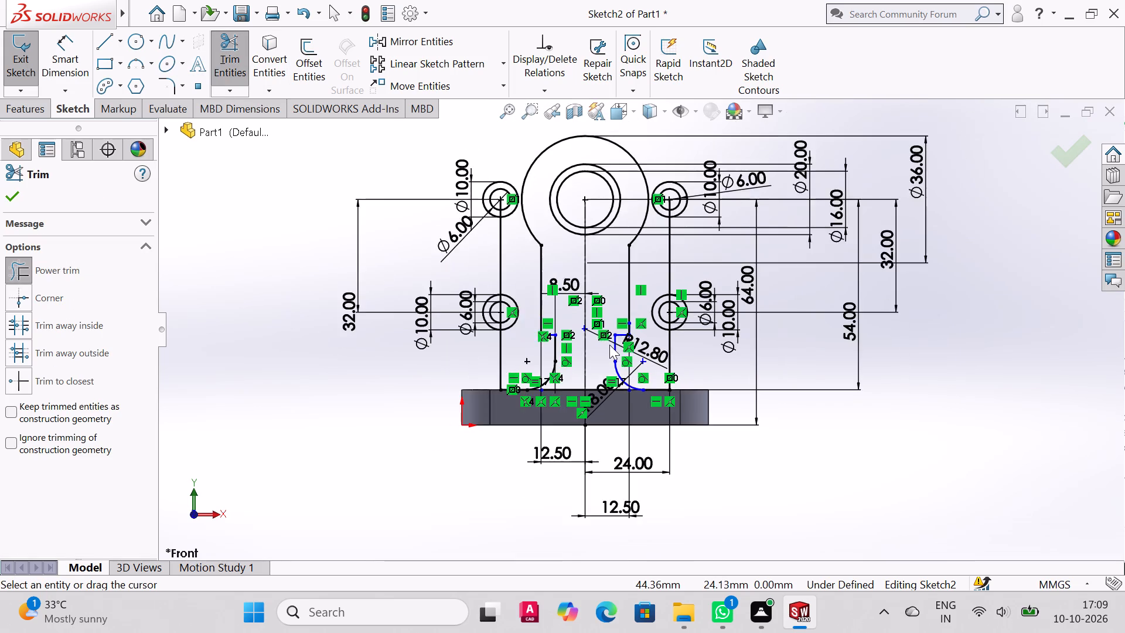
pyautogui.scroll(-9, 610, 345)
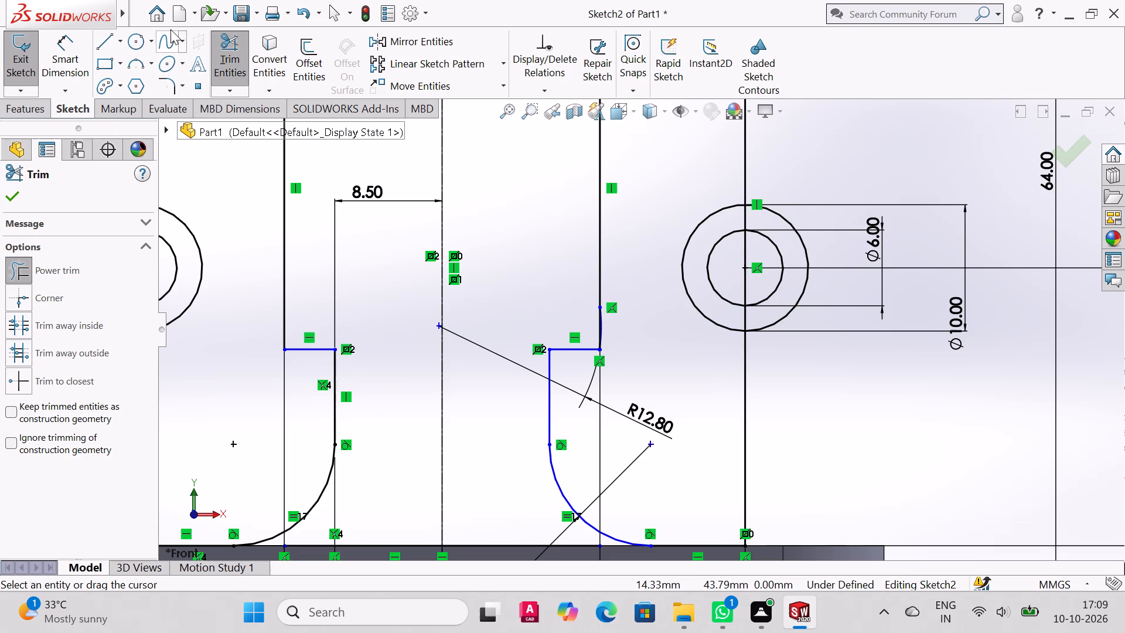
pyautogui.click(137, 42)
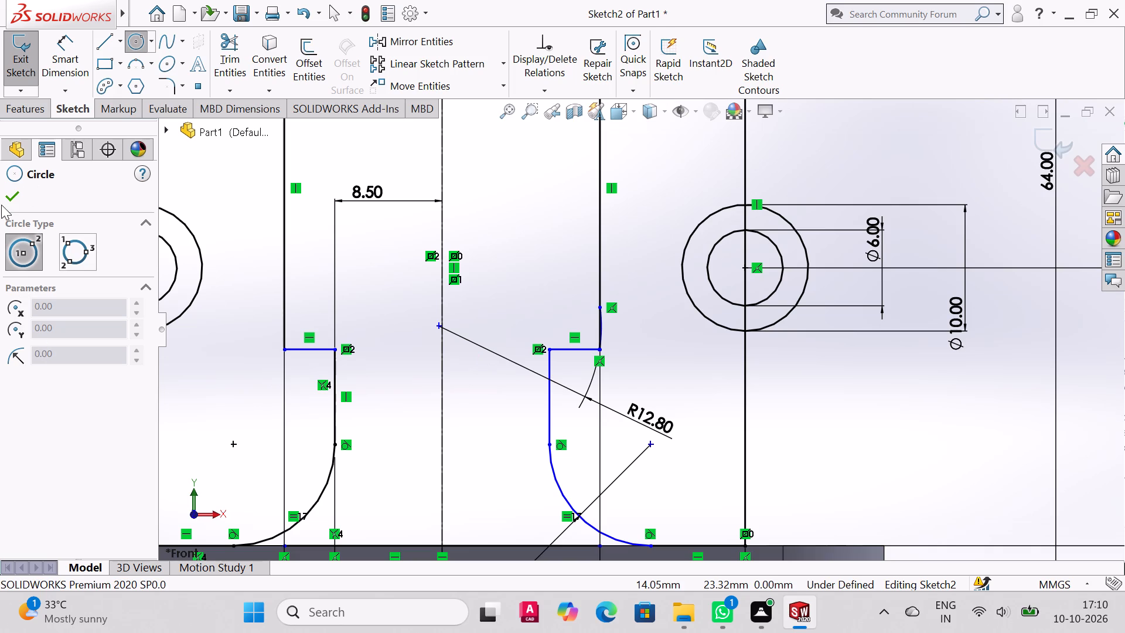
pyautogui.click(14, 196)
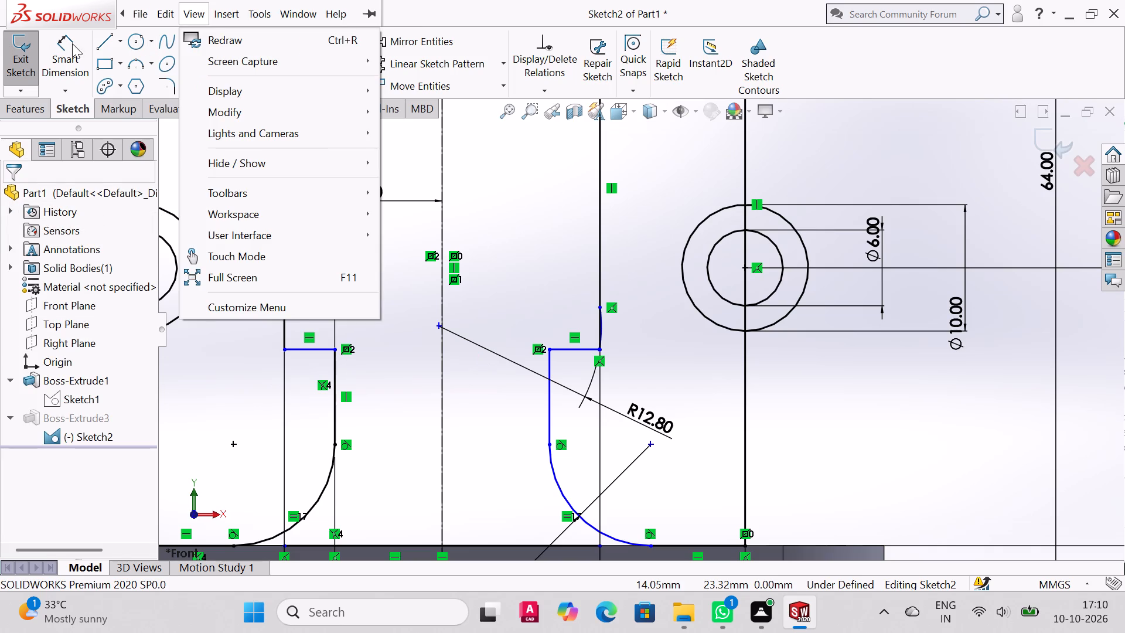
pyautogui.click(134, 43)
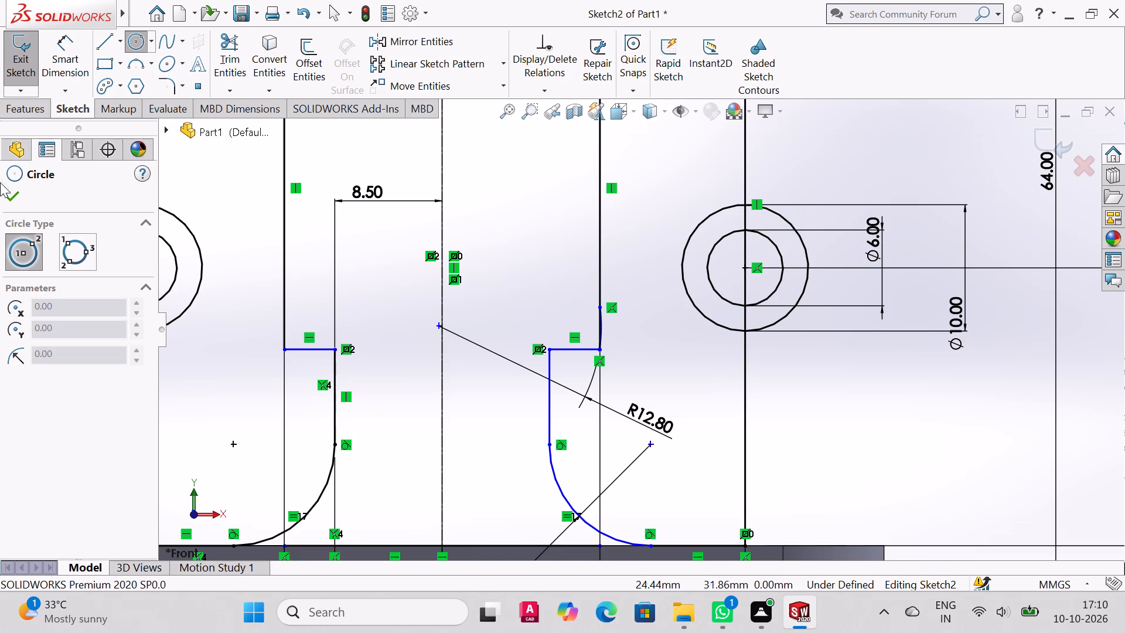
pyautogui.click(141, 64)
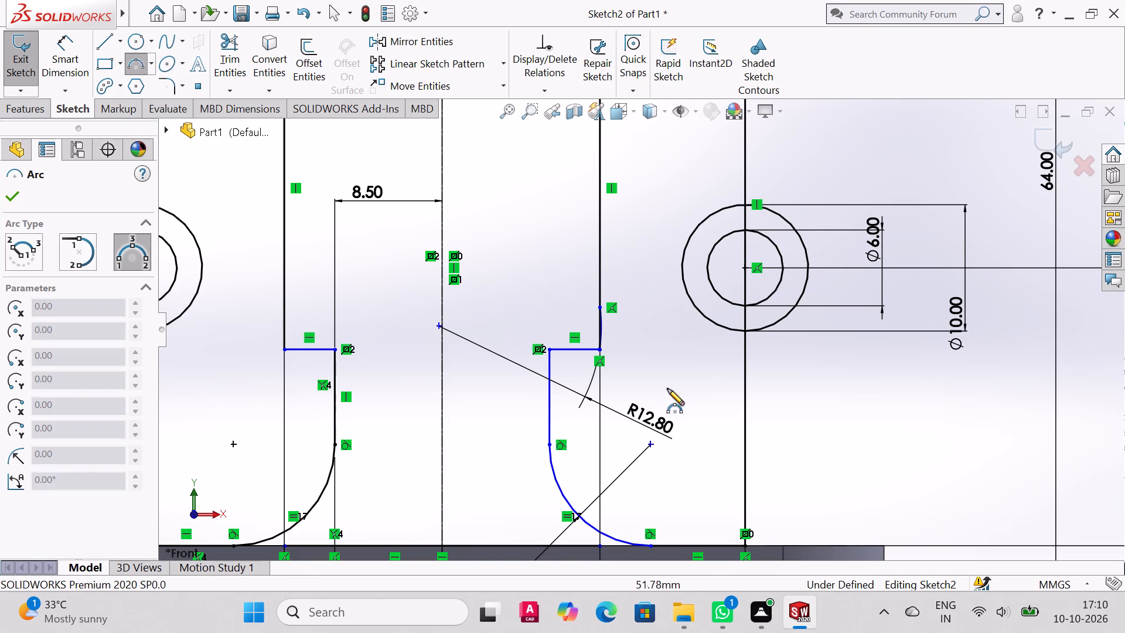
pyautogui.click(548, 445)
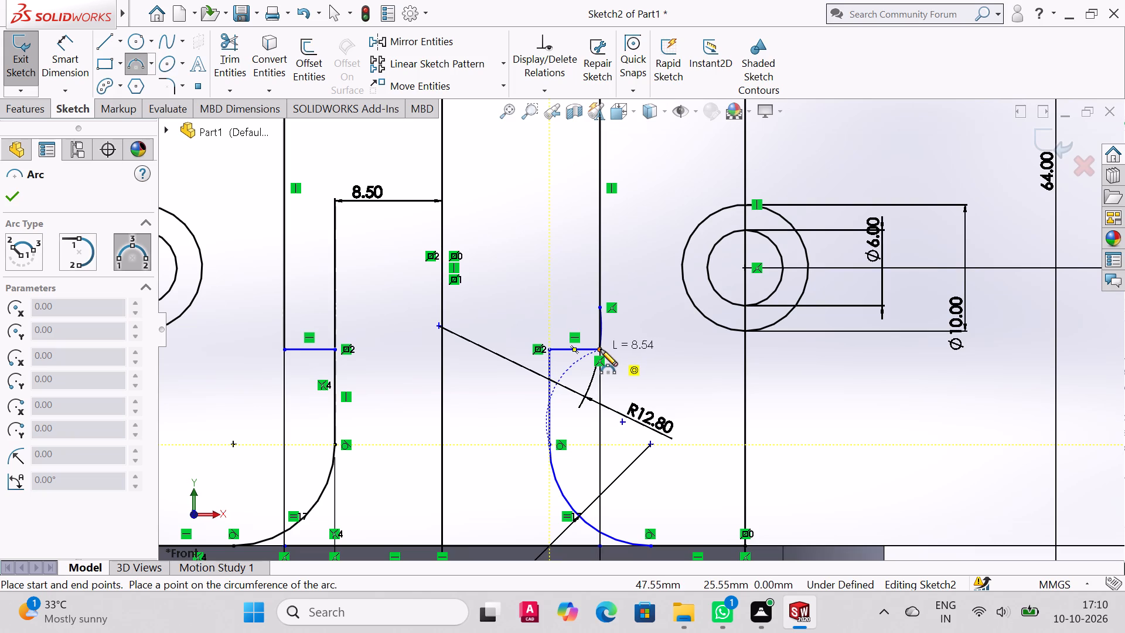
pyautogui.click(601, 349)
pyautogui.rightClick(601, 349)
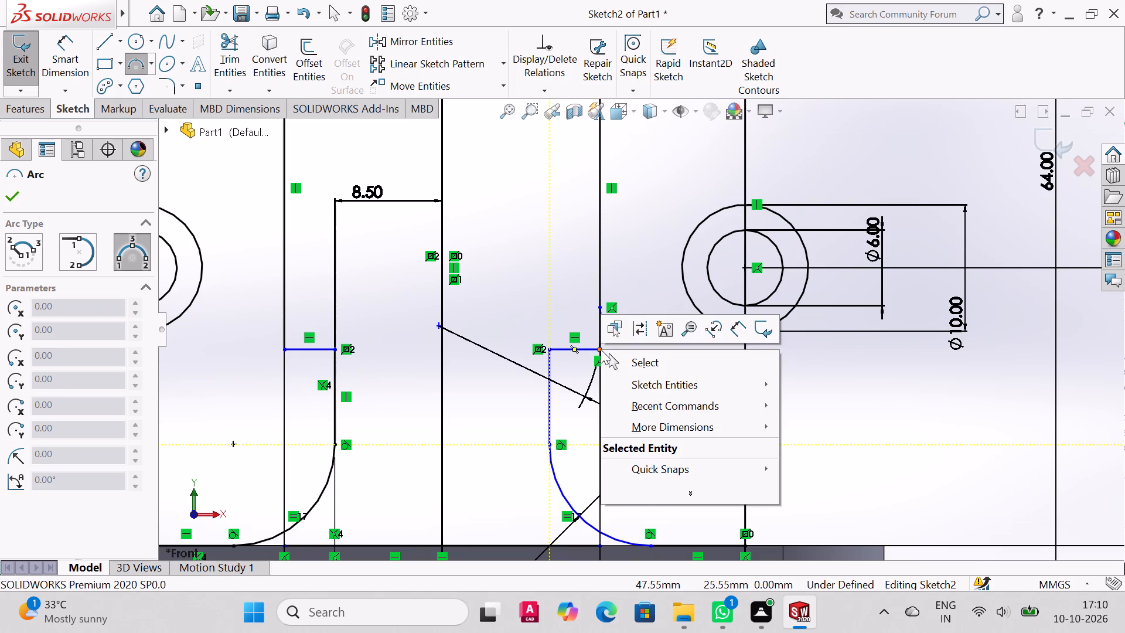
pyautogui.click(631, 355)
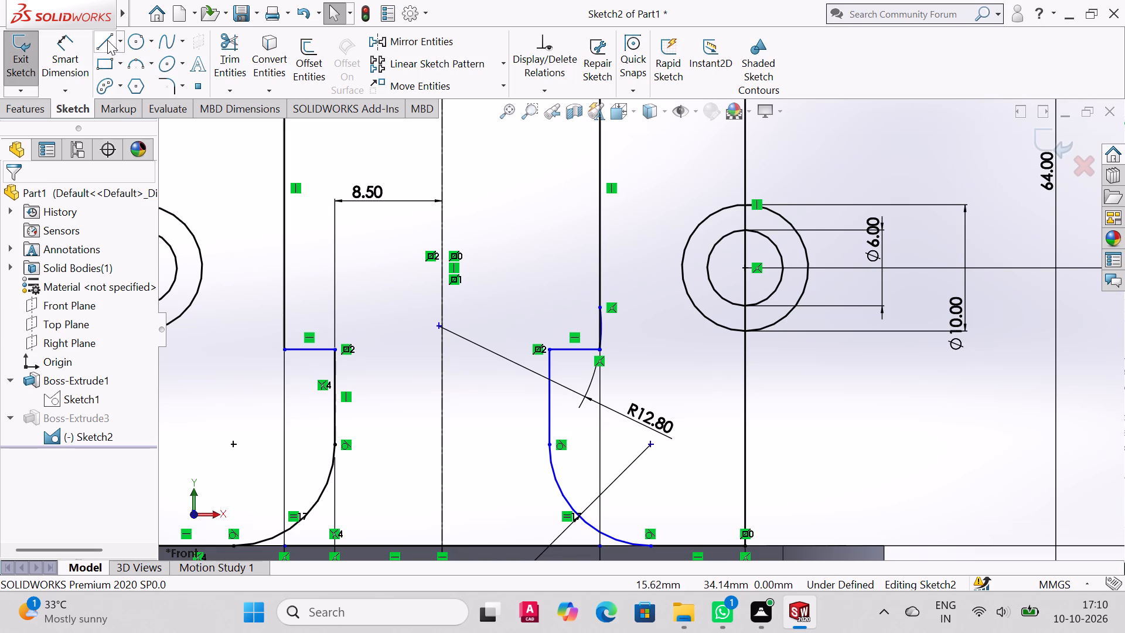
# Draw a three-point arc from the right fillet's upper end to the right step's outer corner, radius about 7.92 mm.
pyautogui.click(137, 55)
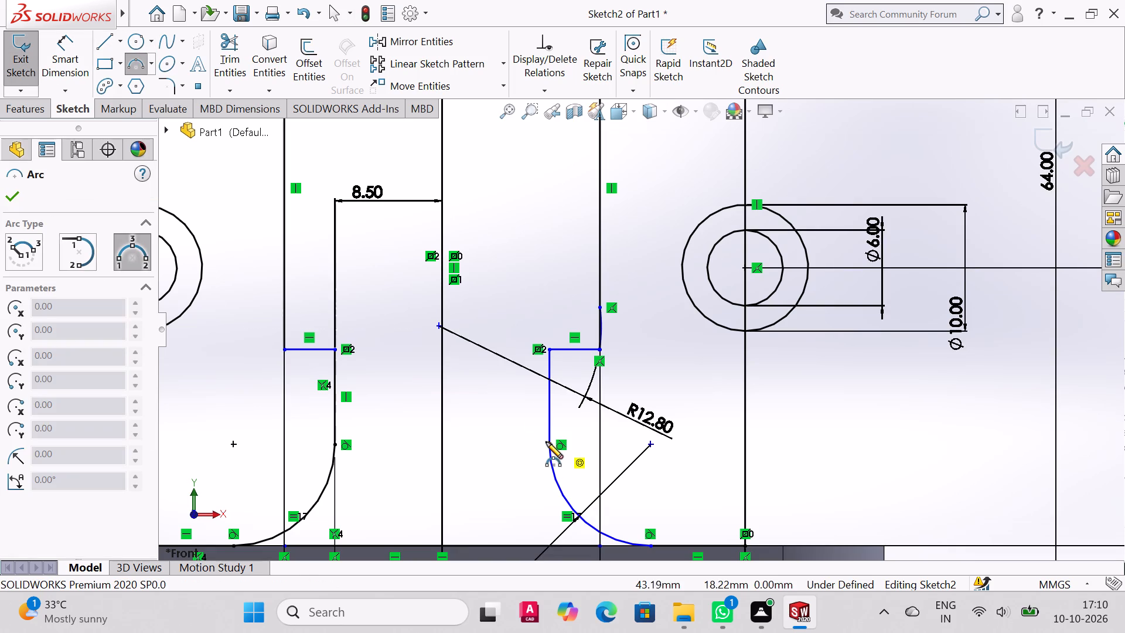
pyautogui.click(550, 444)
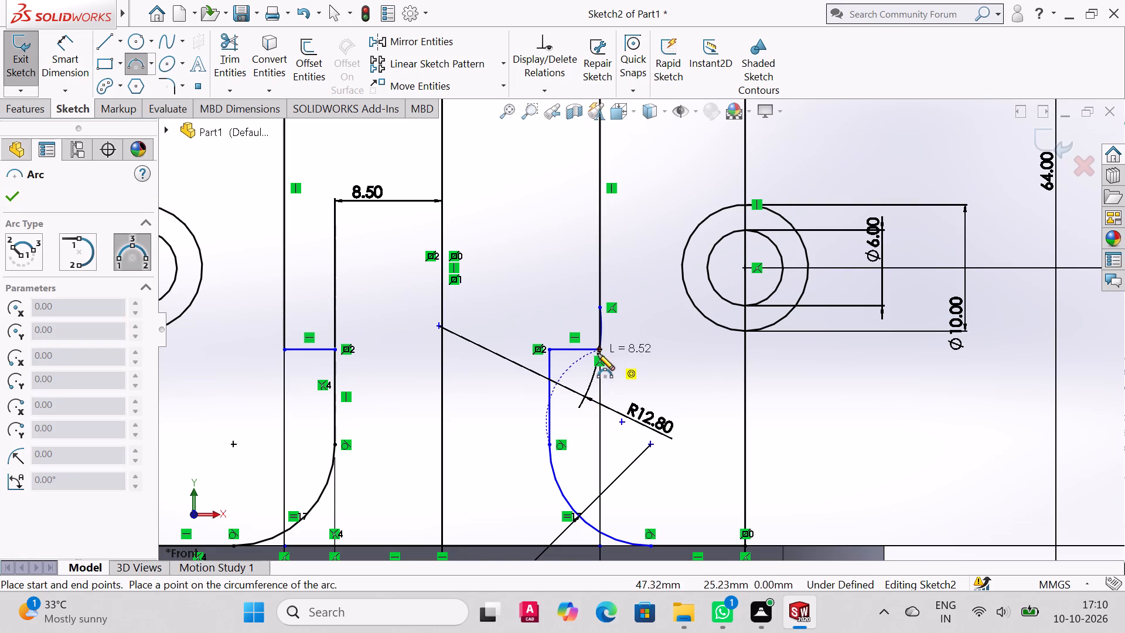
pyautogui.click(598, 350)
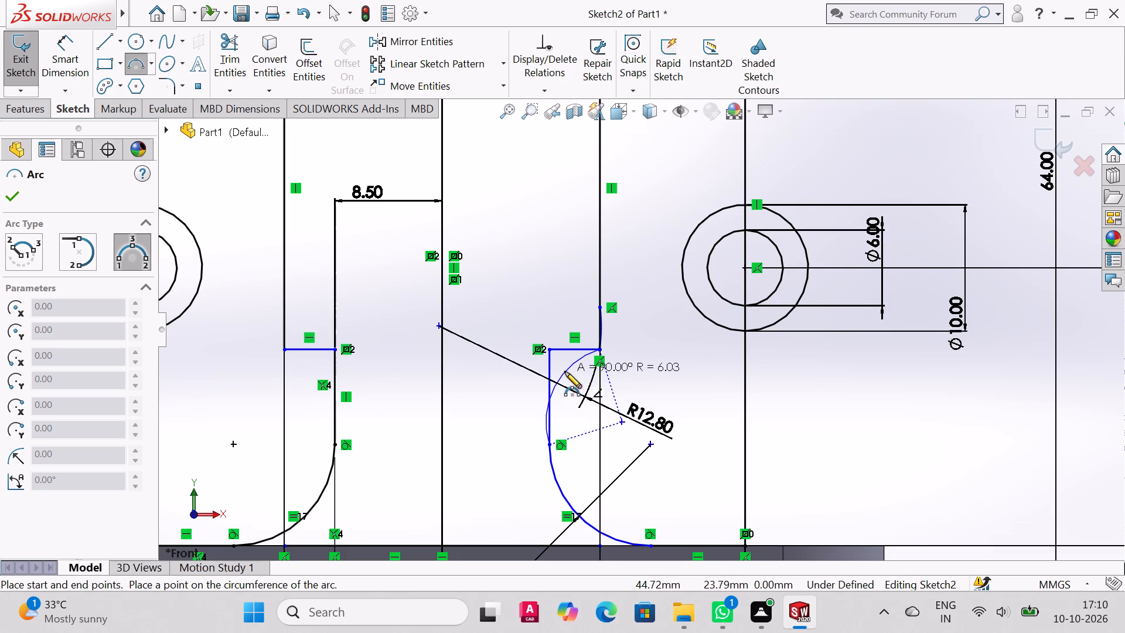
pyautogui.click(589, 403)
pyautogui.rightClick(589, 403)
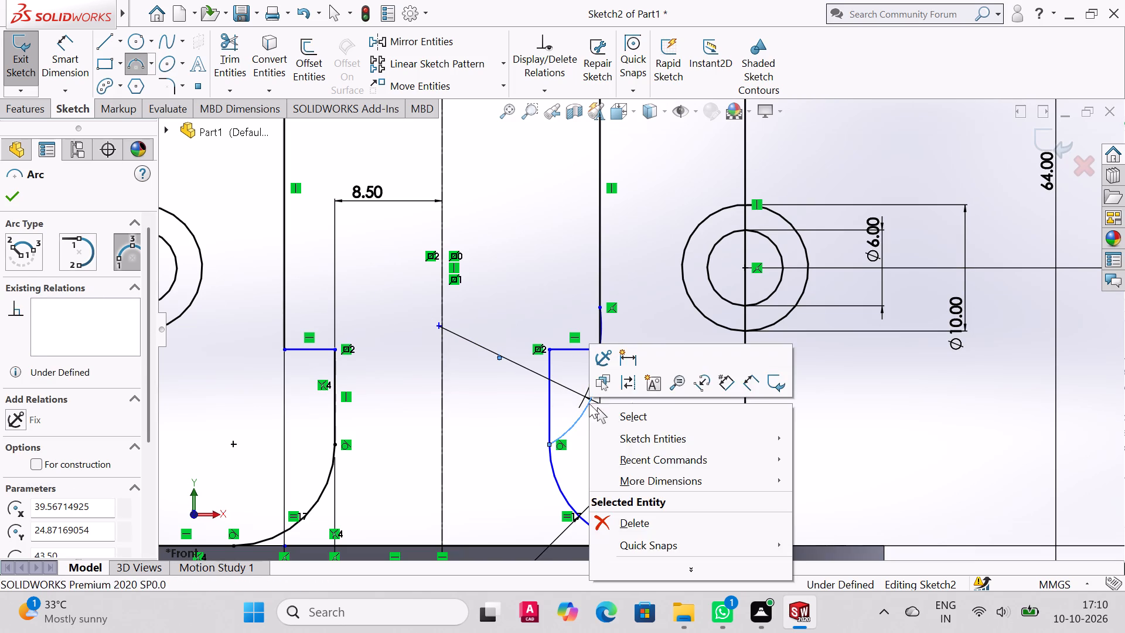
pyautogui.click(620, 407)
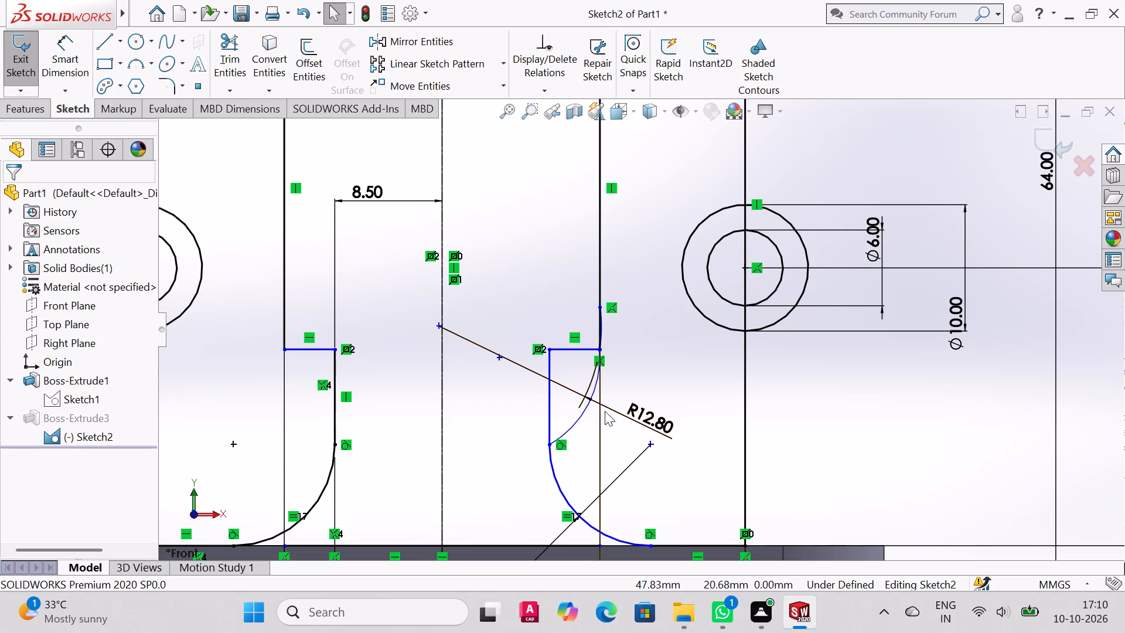
# Delete the 12.8 mm radius dimension at the web's right step.
pyautogui.click(584, 402)
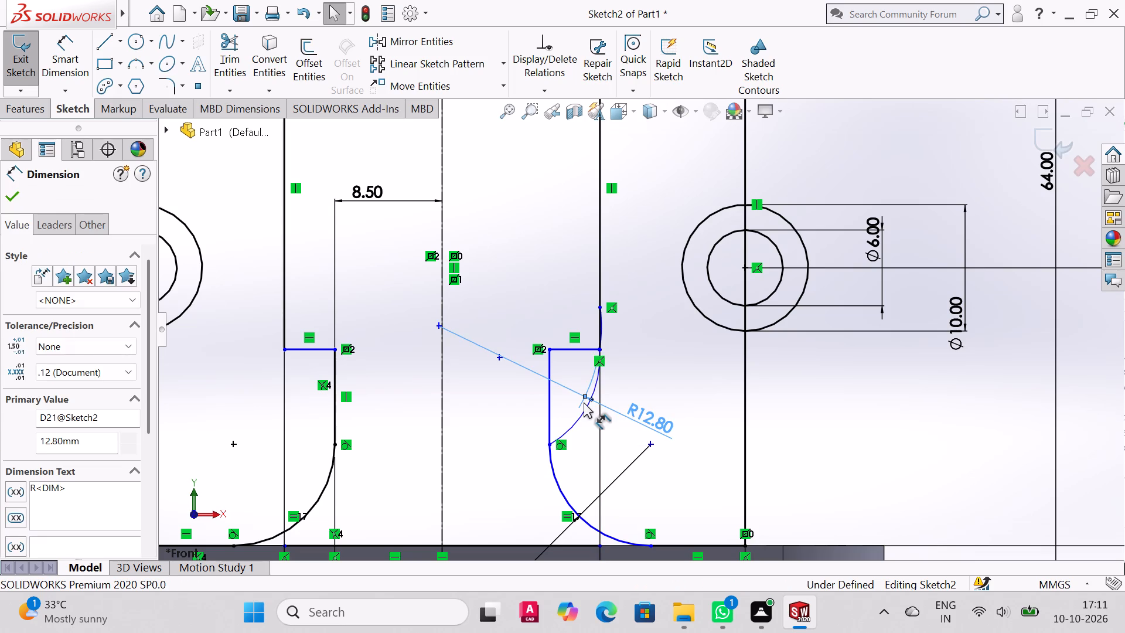
pyautogui.press('Delete')
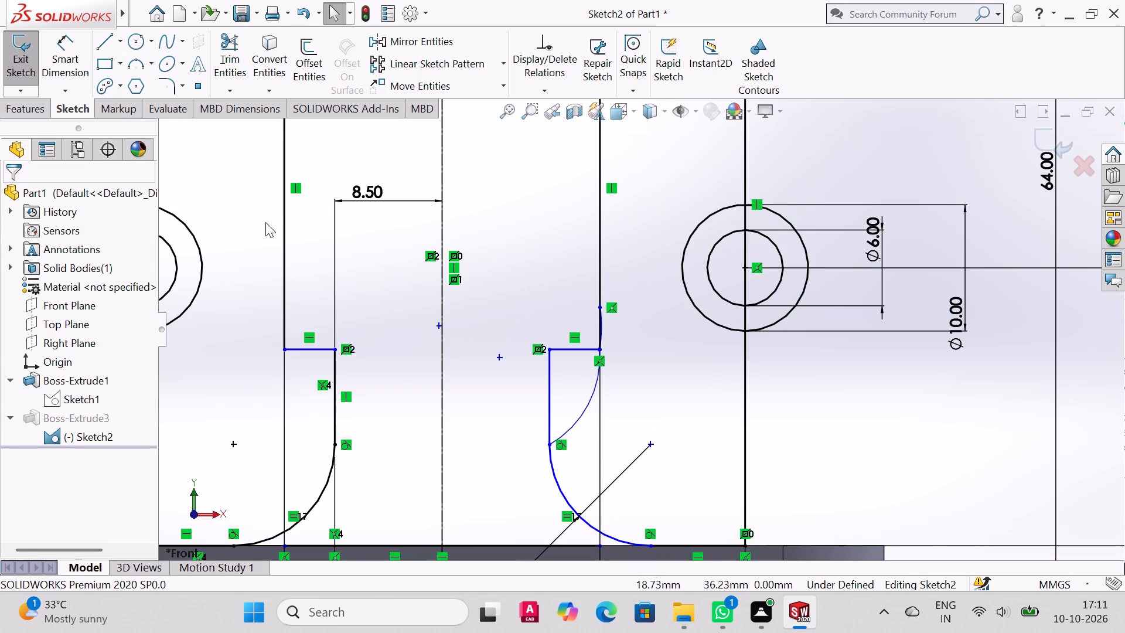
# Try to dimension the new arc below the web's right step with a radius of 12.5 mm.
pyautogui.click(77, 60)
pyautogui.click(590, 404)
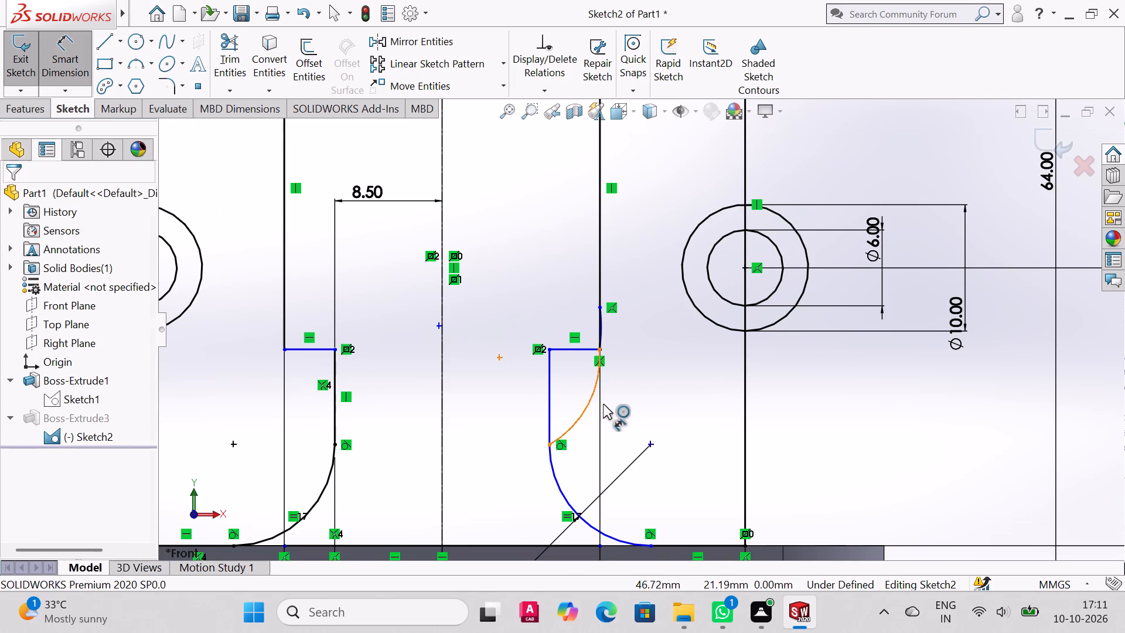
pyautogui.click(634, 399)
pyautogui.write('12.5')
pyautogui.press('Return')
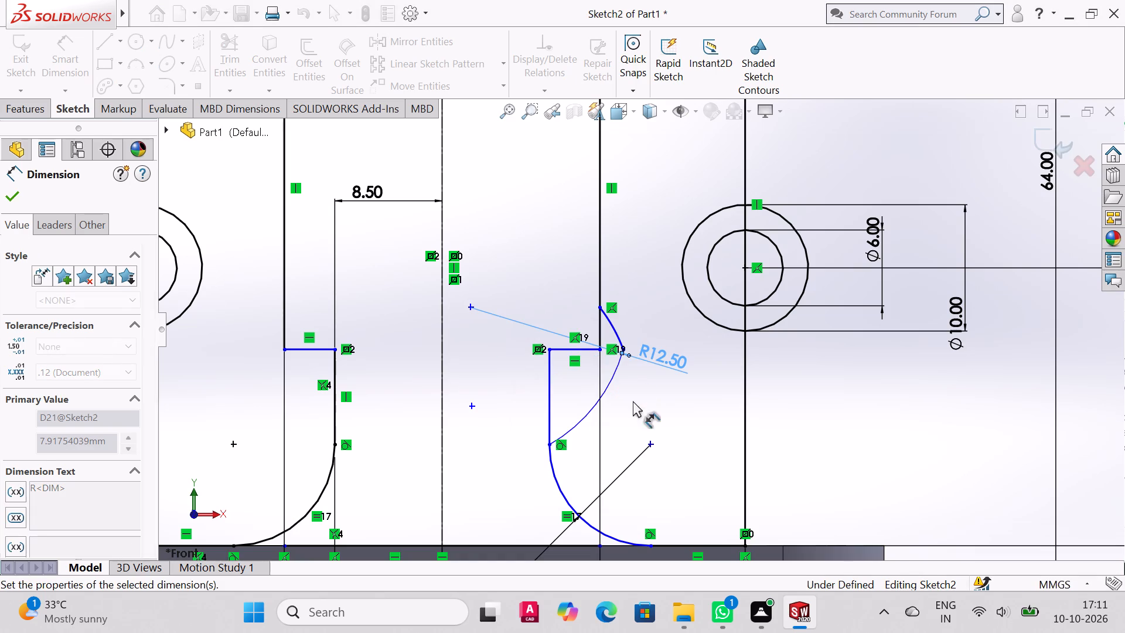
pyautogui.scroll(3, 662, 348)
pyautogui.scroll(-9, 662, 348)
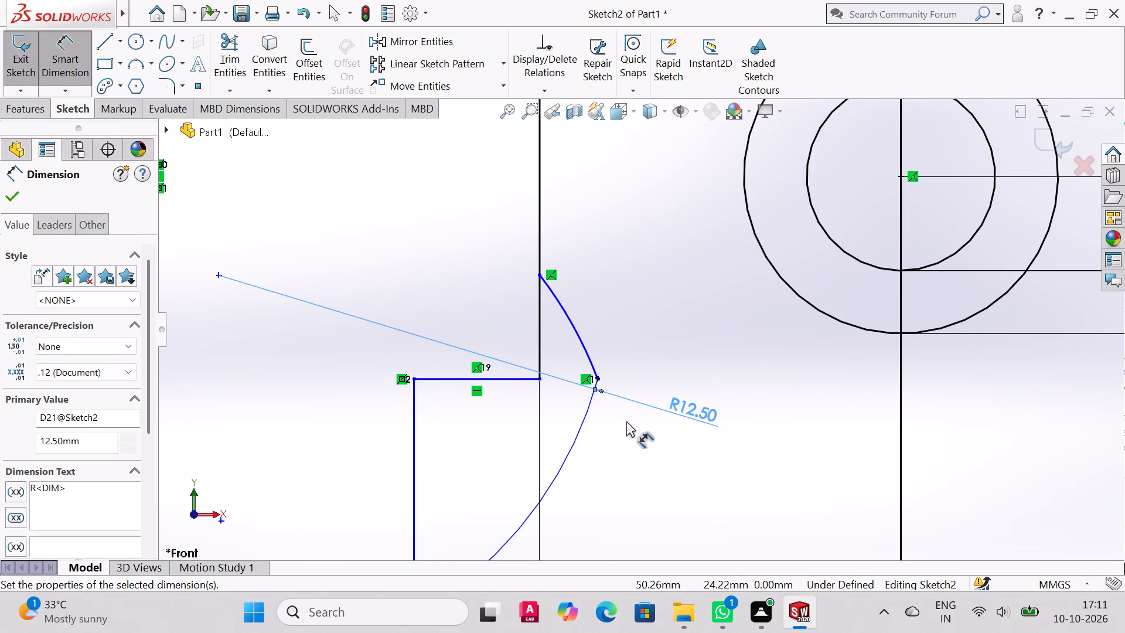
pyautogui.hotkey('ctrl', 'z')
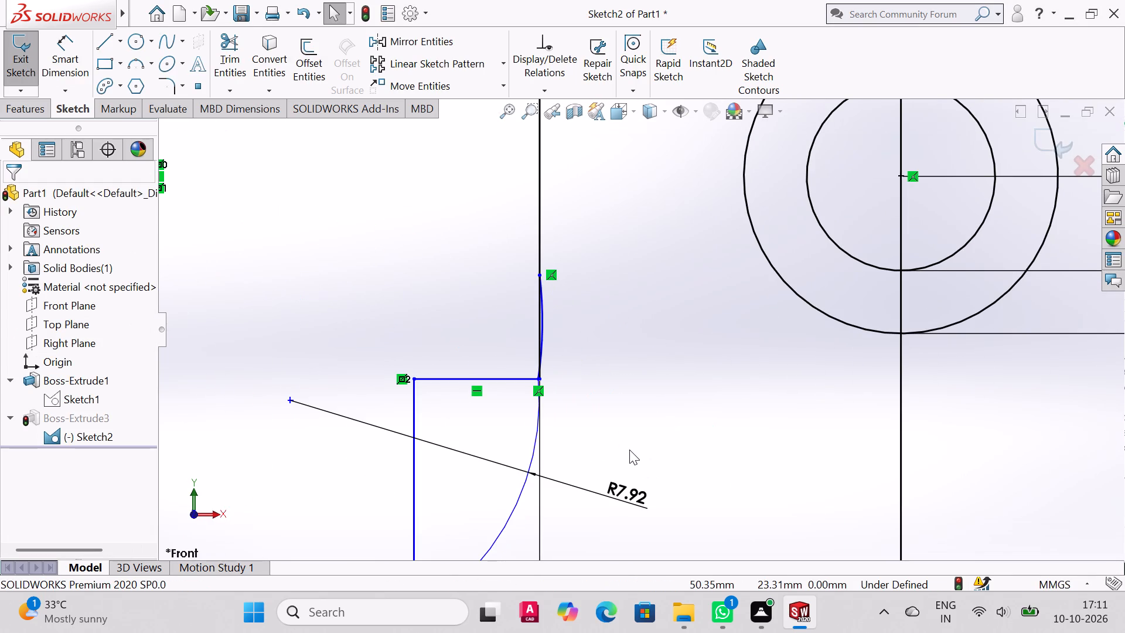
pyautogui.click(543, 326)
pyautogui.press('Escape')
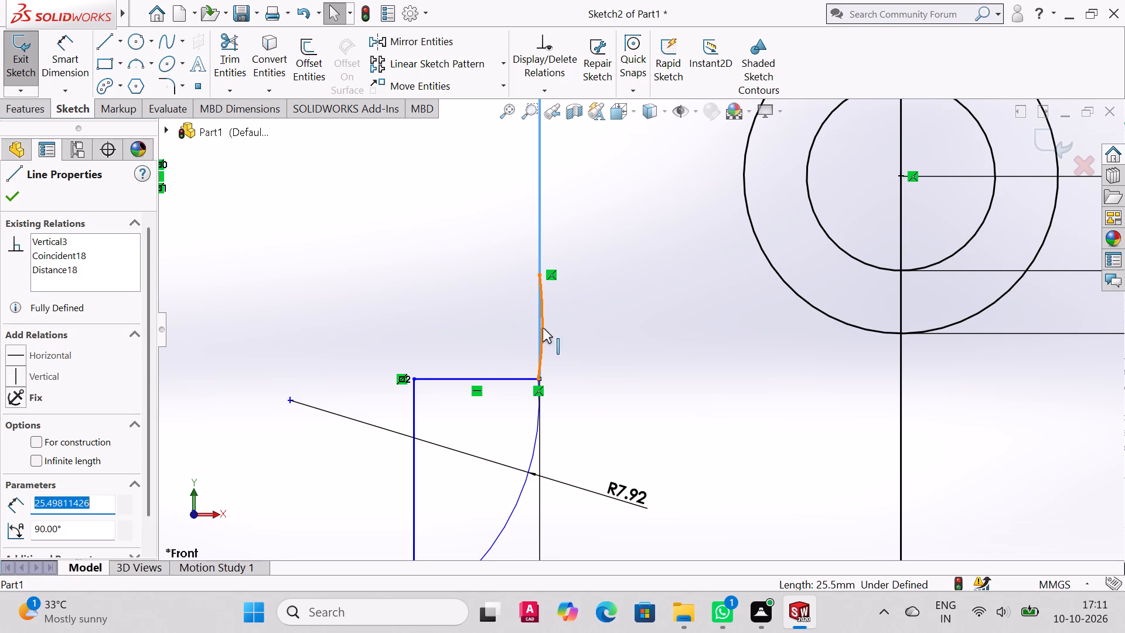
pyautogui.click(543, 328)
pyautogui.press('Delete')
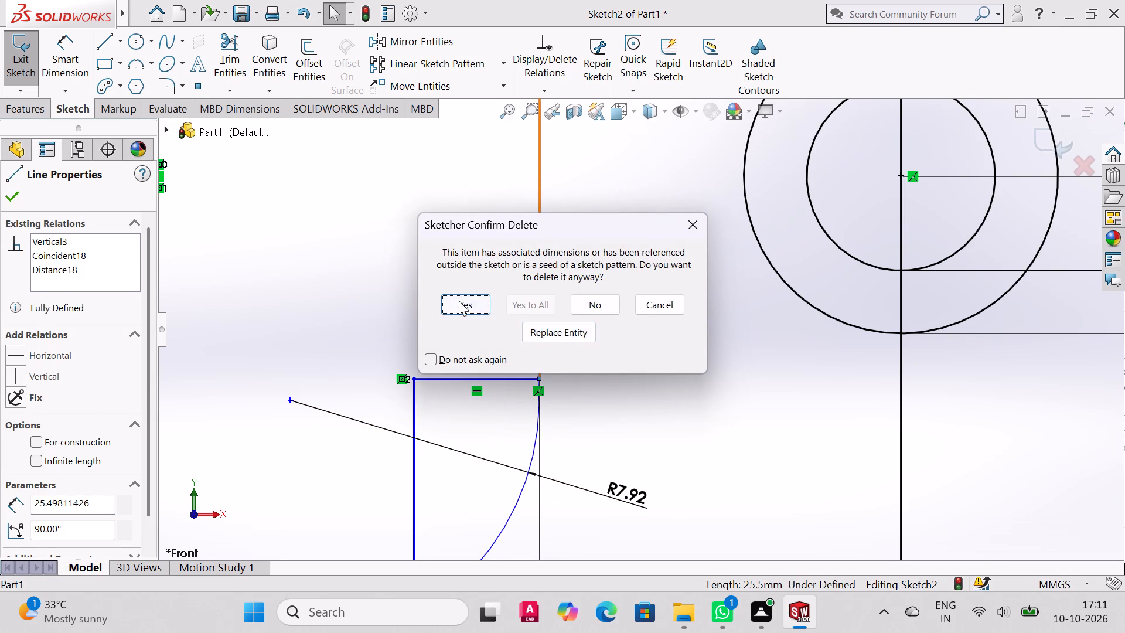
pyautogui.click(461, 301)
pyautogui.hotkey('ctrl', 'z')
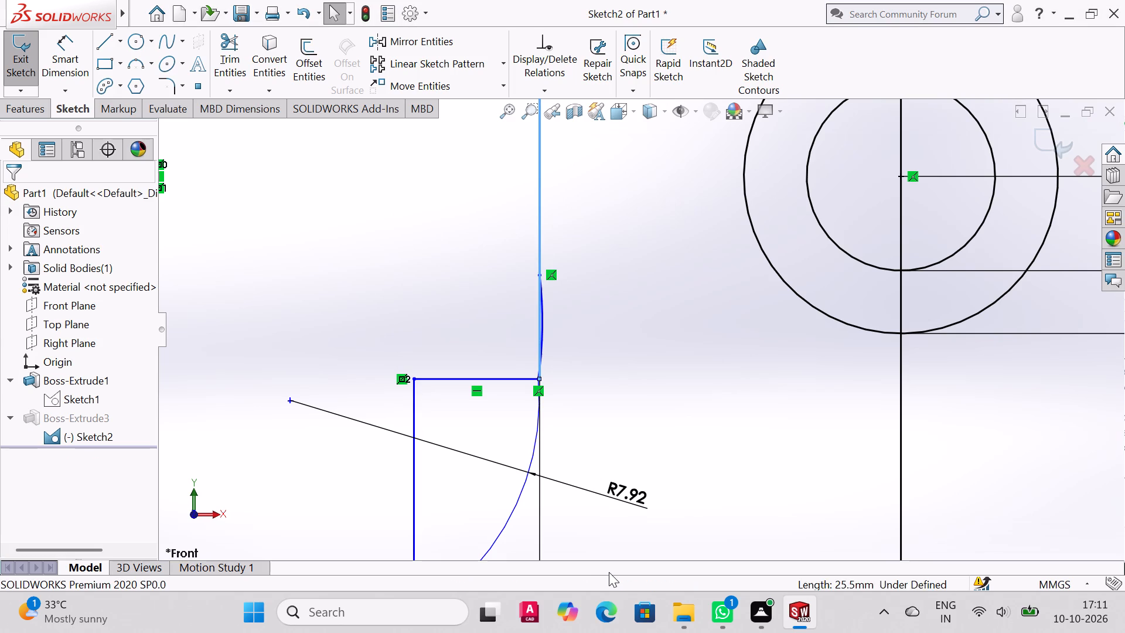
# Delete the short arc remnant above the right step and the dimensioned arc between the step and the fillet.
pyautogui.click(544, 321)
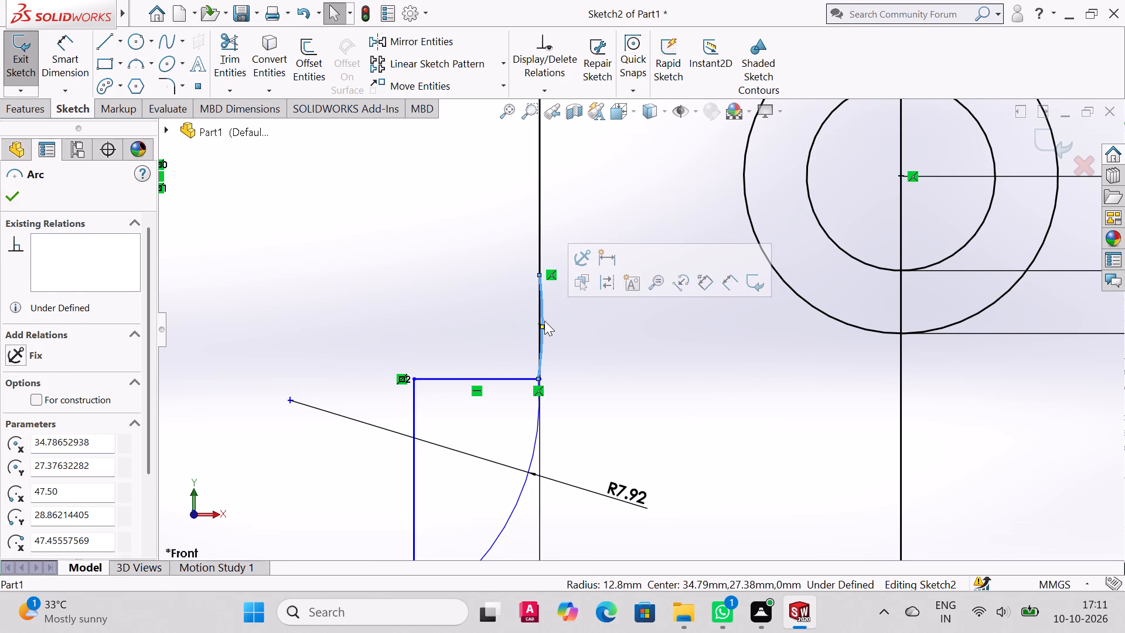
pyautogui.press('Delete')
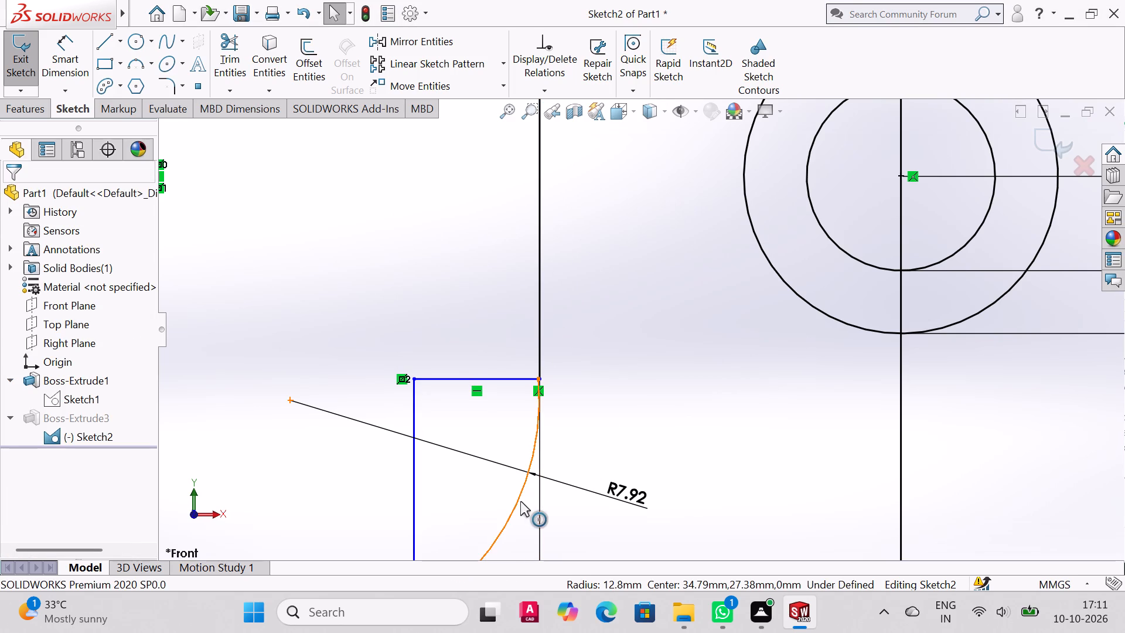
pyautogui.click(520, 501)
pyautogui.press('Delete')
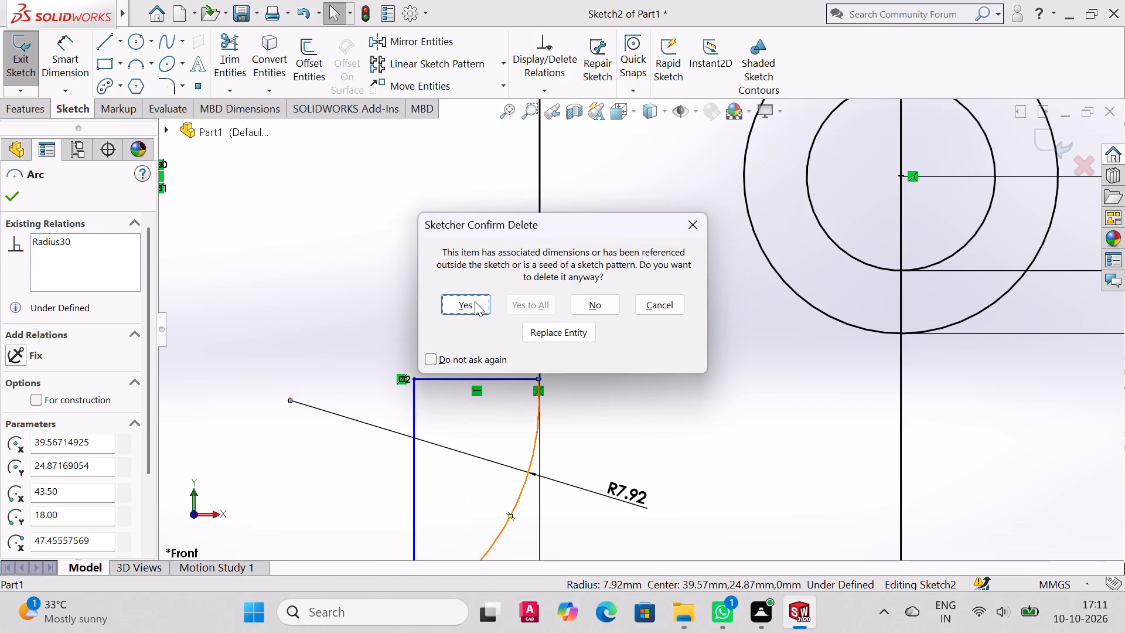
pyautogui.click(475, 301)
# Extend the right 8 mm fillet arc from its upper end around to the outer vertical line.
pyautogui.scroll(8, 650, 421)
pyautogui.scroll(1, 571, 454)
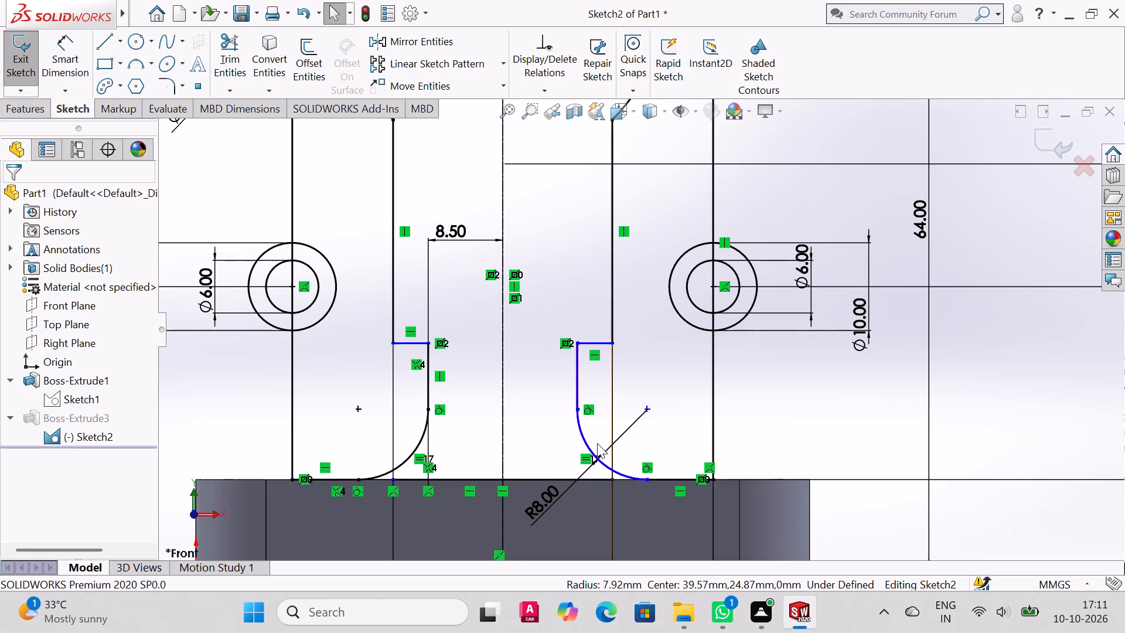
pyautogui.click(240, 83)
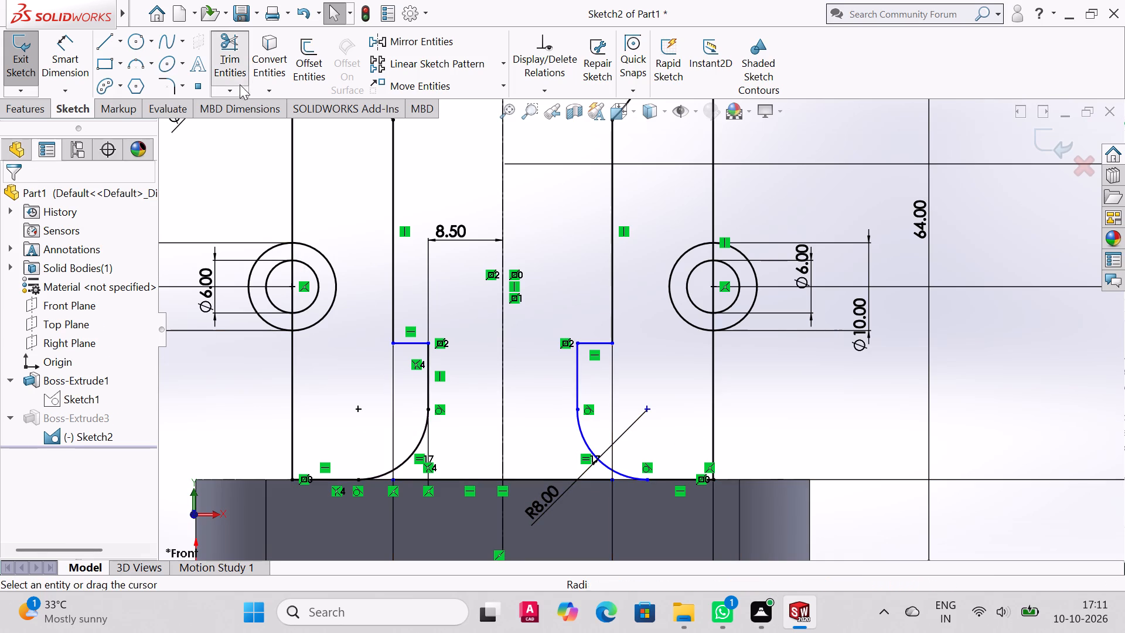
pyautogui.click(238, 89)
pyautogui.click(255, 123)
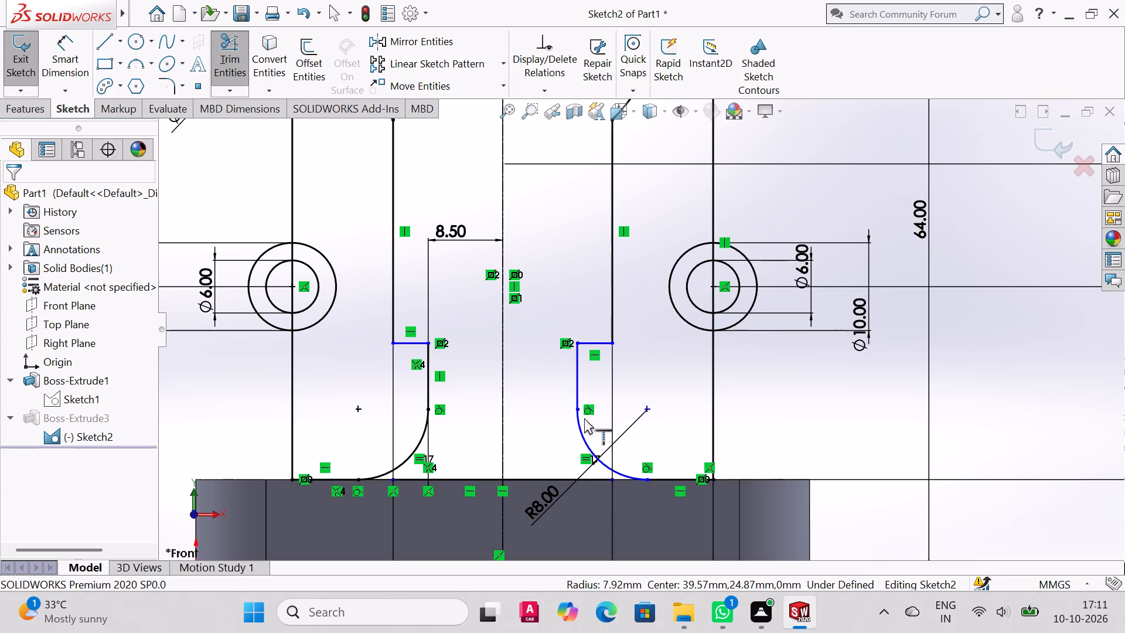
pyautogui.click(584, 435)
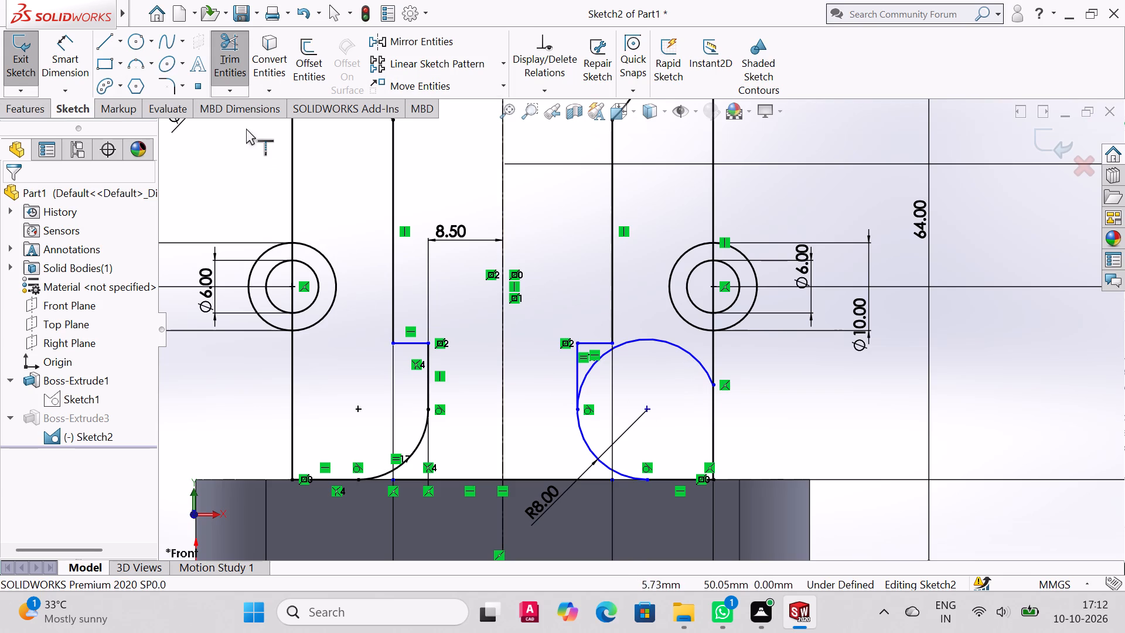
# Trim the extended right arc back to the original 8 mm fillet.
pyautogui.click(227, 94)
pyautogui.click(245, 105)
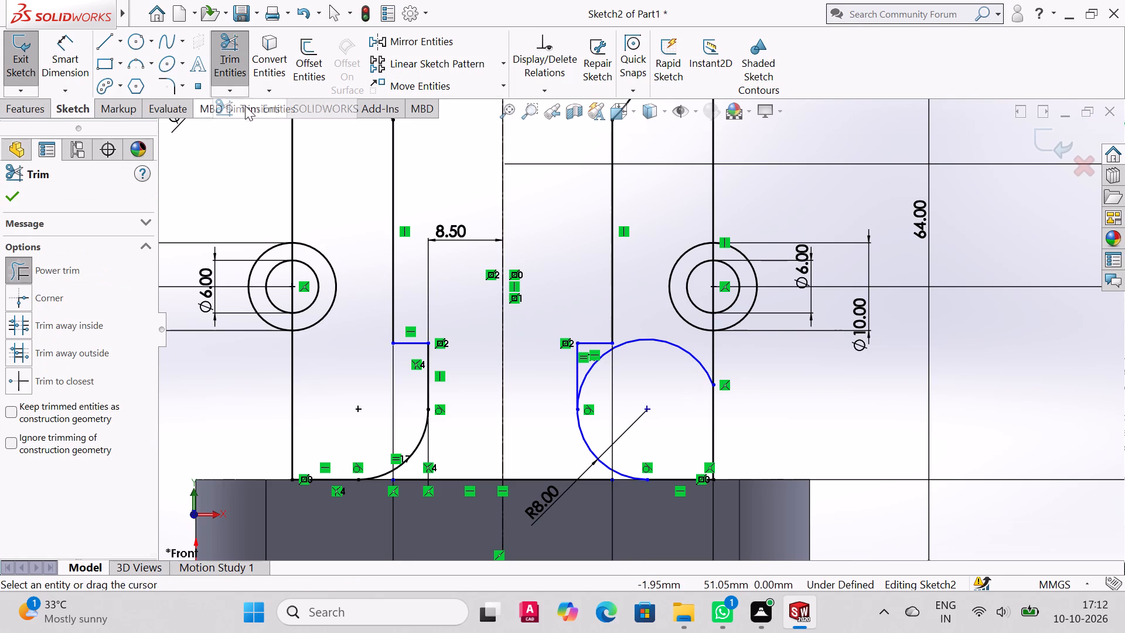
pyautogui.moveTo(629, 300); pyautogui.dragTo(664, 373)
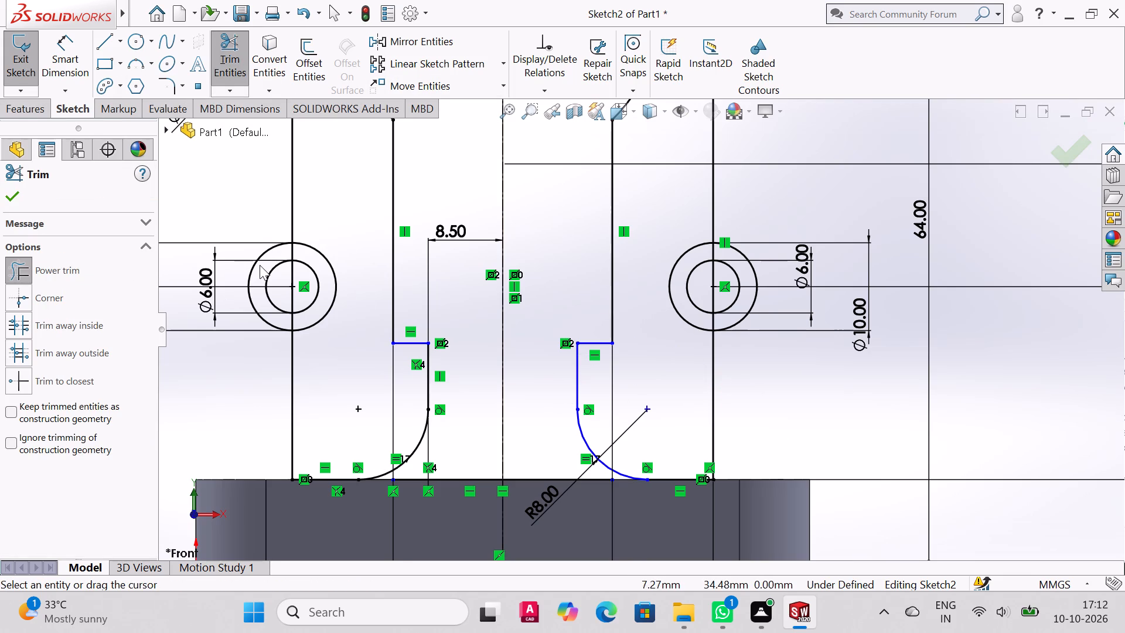
# Draw a 12.5 mm radius circle centred on the centreline at step height, tangent to the web's right vertical line.
pyautogui.click(139, 46)
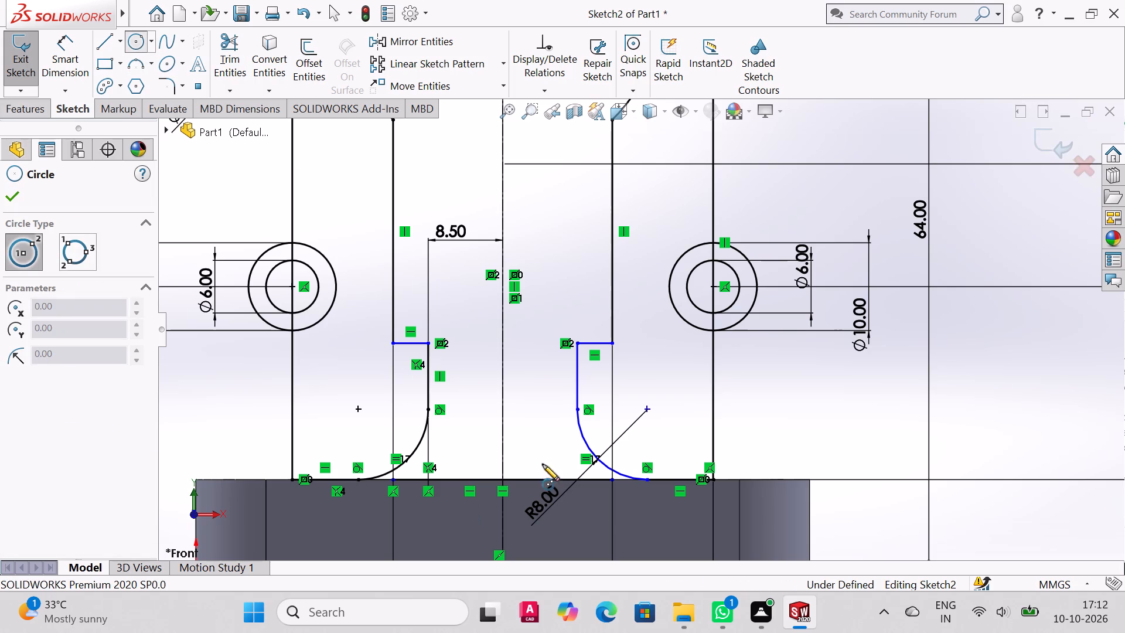
pyautogui.click(502, 343)
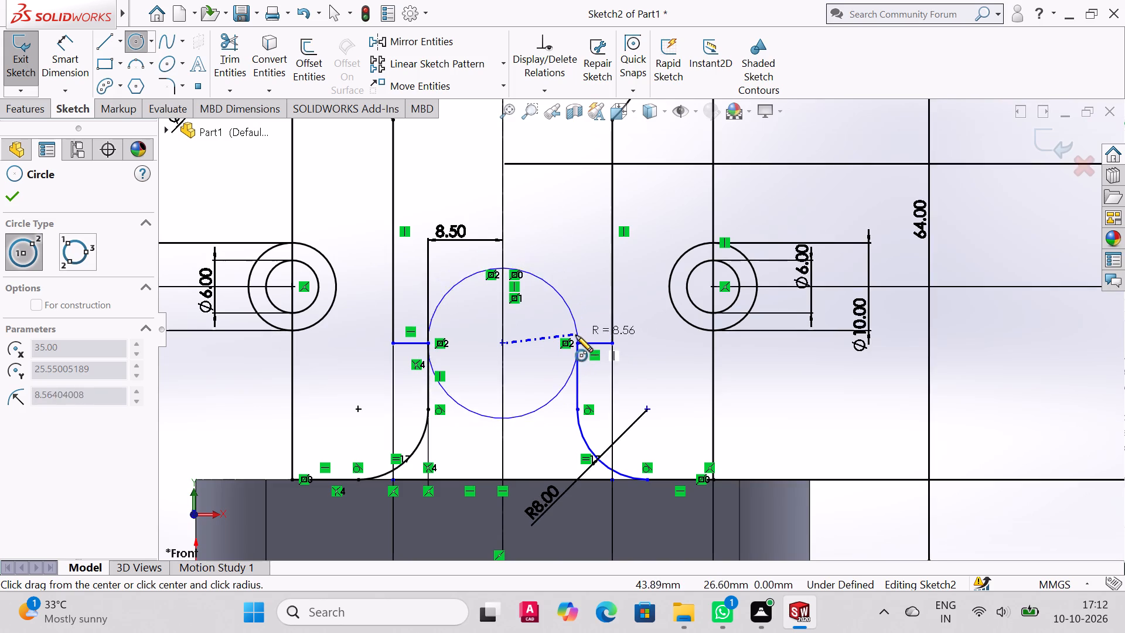
pyautogui.click(609, 343)
pyautogui.rightClick(609, 343)
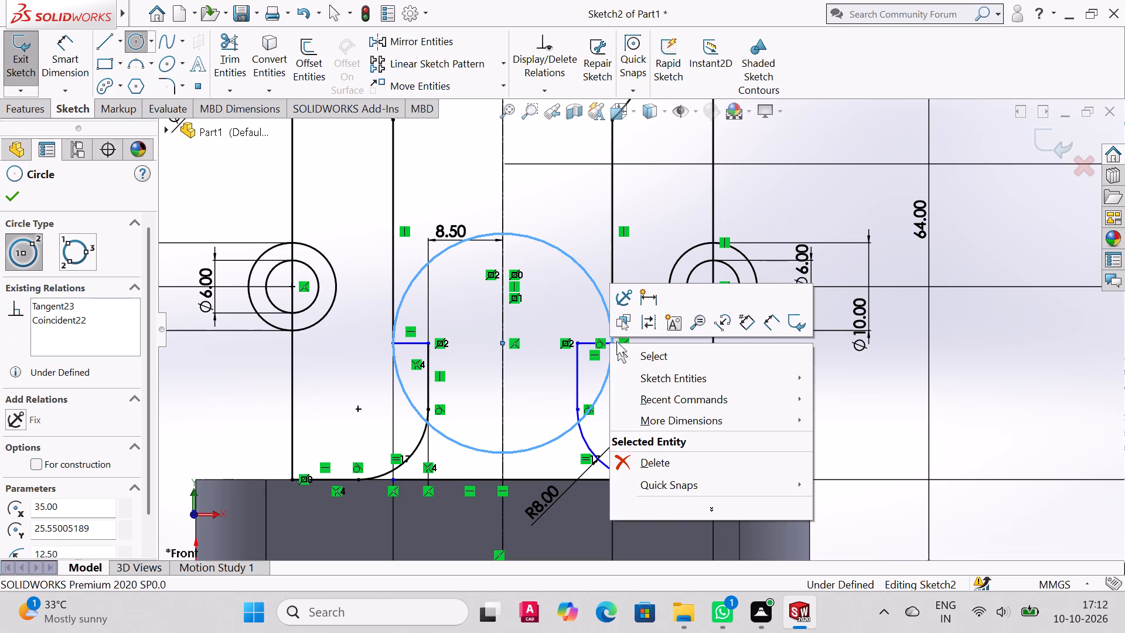
pyautogui.click(656, 349)
# Trim the circle's upper half and its bottom portion between the 8 mm fillets, keeping only the two side arcs.
pyautogui.click(229, 44)
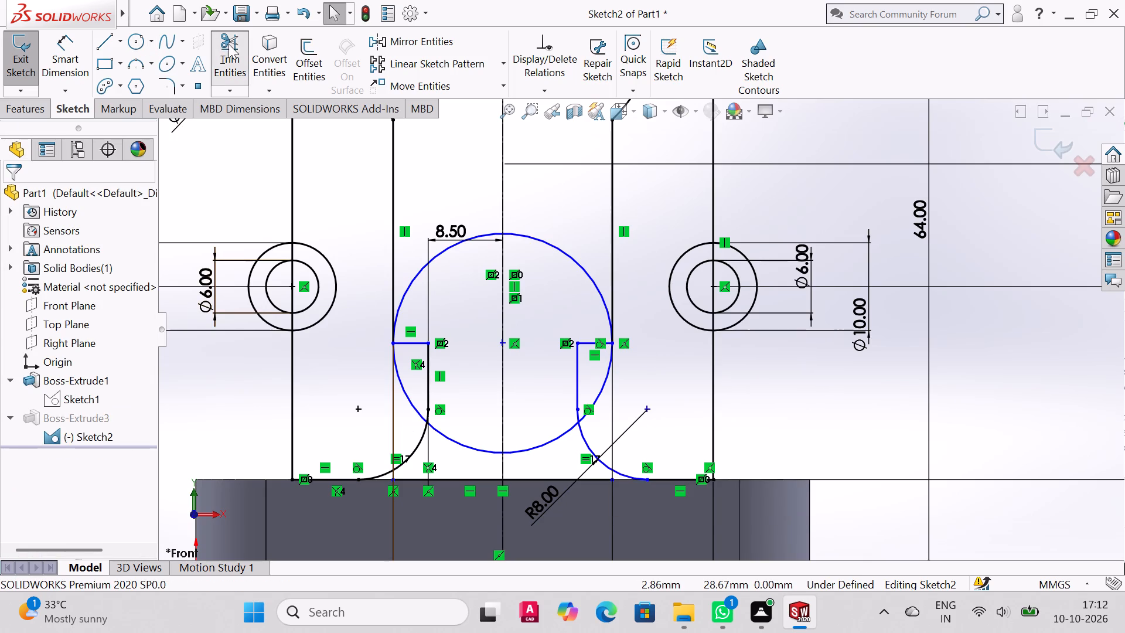
pyautogui.moveTo(410, 267); pyautogui.dragTo(415, 287)
pyautogui.moveTo(558, 228); pyautogui.dragTo(547, 268)
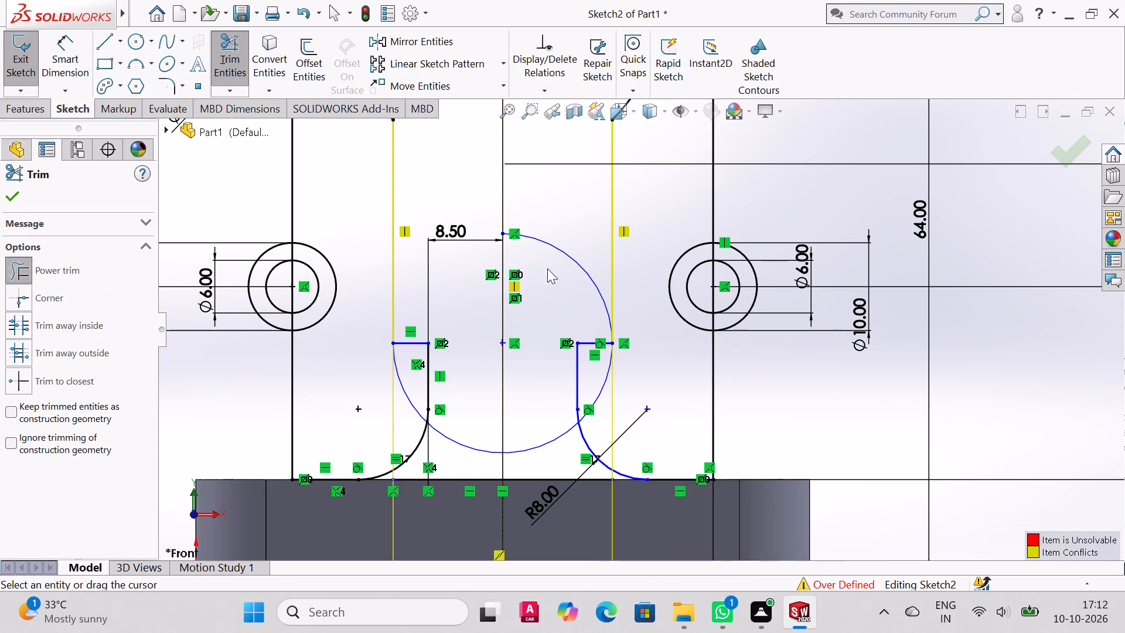
pyautogui.moveTo(547, 268); pyautogui.dragTo(547, 270)
pyautogui.moveTo(554, 230); pyautogui.dragTo(555, 270)
pyautogui.scroll(2, 658, 370)
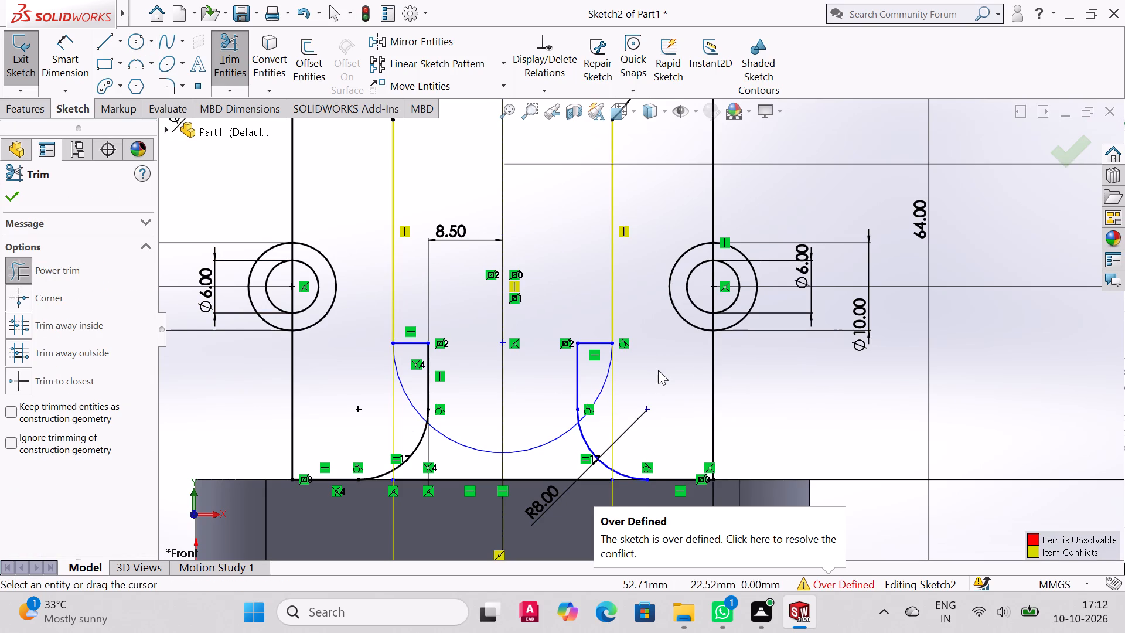
pyautogui.scroll(1, 658, 370)
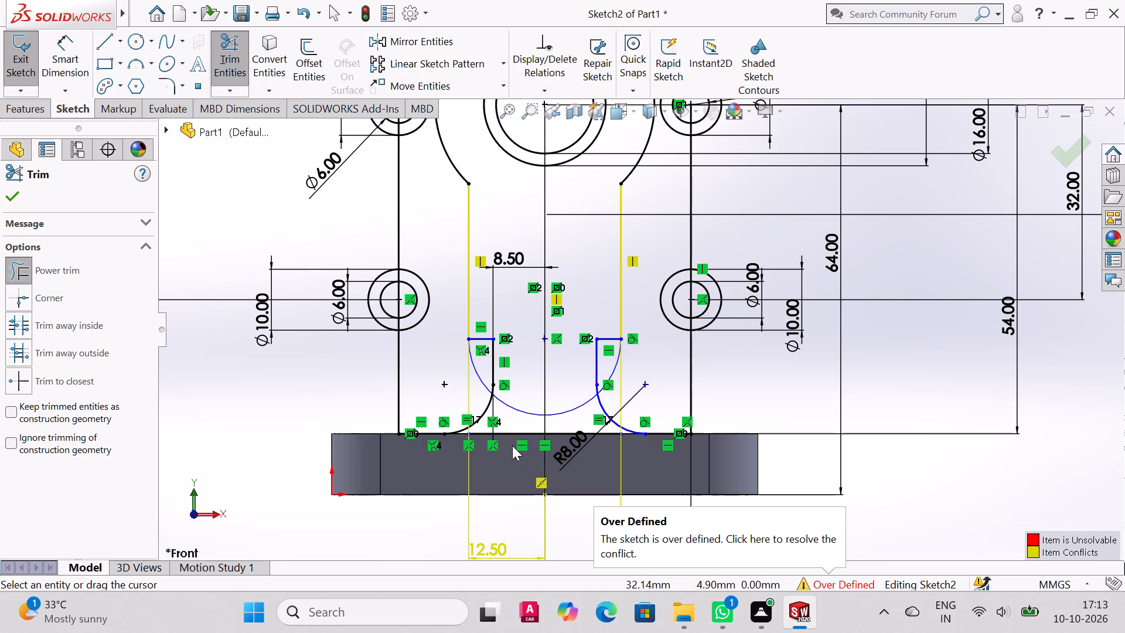
pyautogui.moveTo(527, 375); pyautogui.dragTo(525, 422)
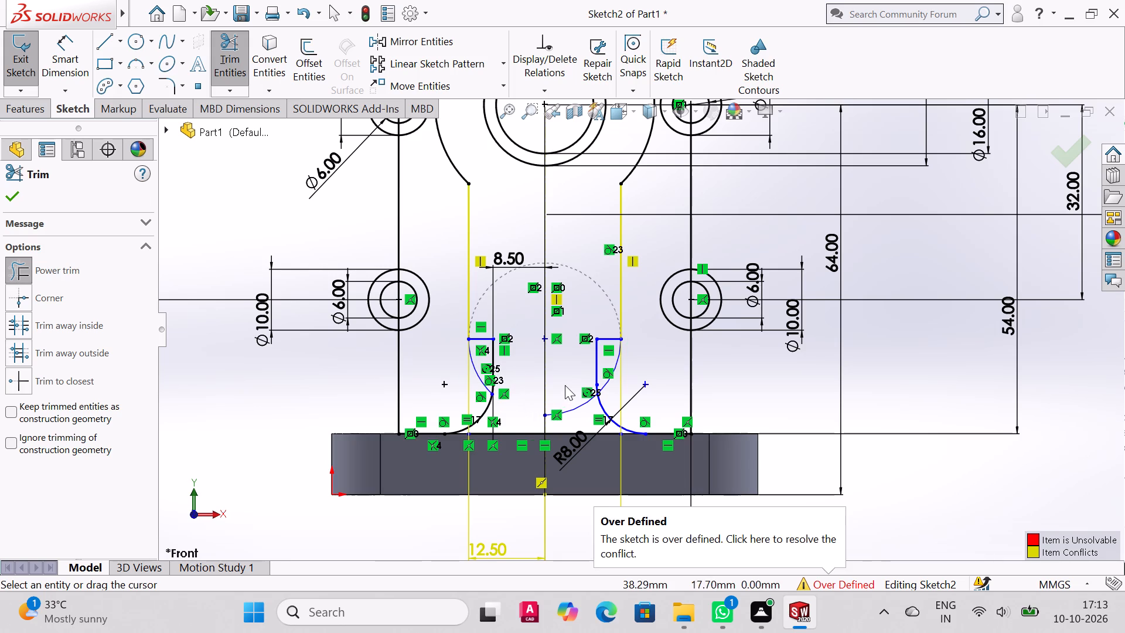
pyautogui.moveTo(565, 383); pyautogui.dragTo(582, 414)
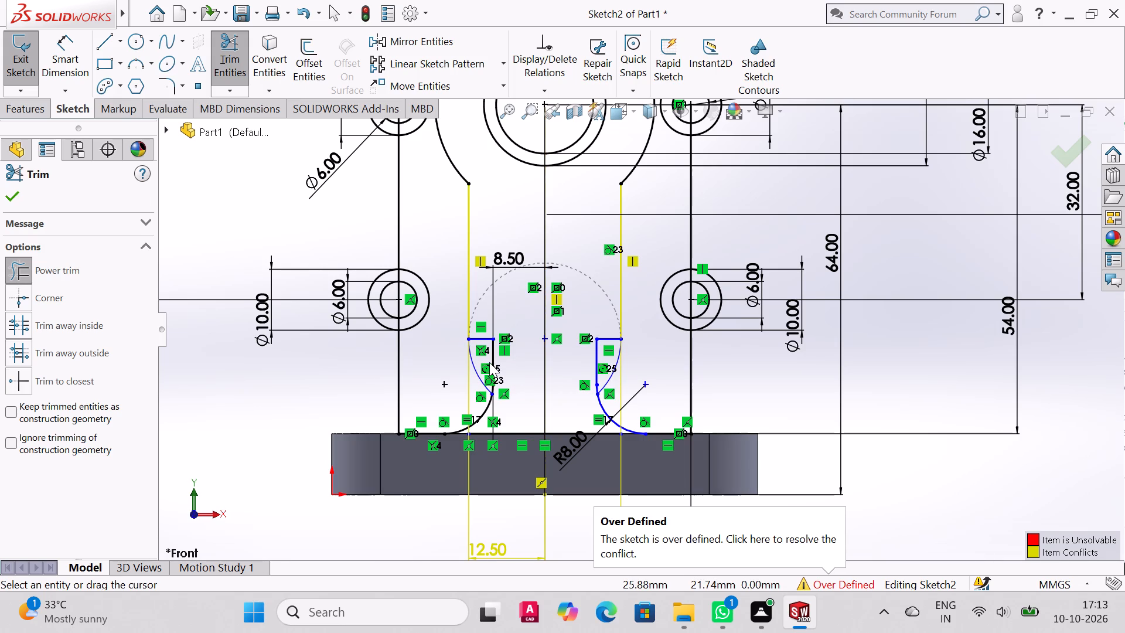
# Trim away the short horizontal and vertical step lines on both sides of the web.
pyautogui.moveTo(489, 360); pyautogui.dragTo(506, 356)
pyautogui.moveTo(480, 328); pyautogui.dragTo(482, 334)
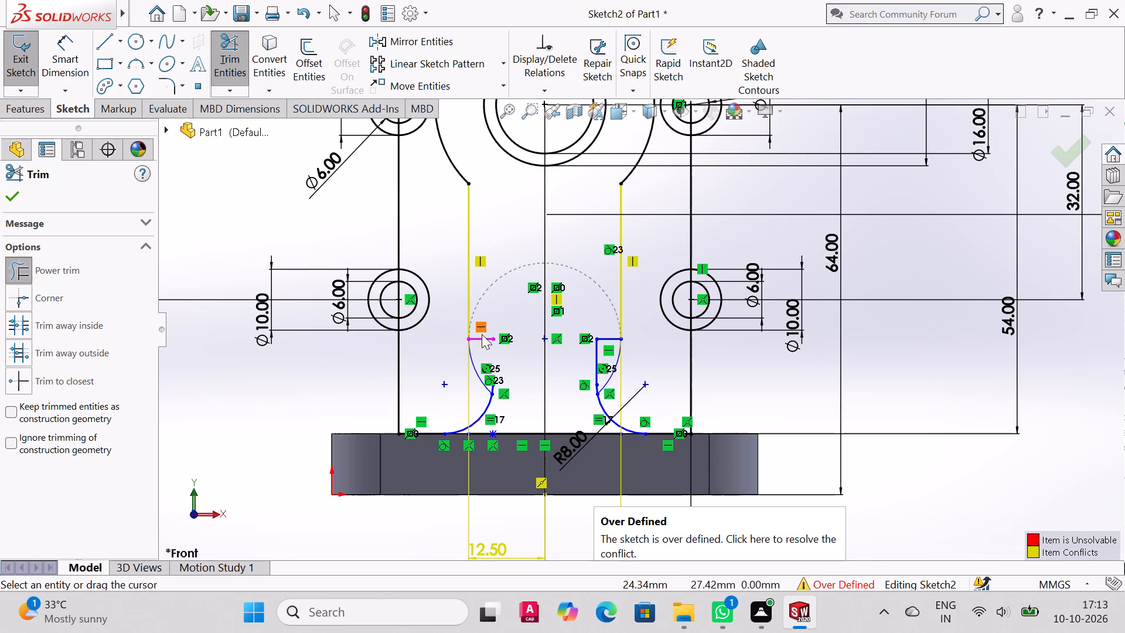
pyautogui.moveTo(482, 334); pyautogui.dragTo(483, 351)
pyautogui.moveTo(485, 331); pyautogui.dragTo(485, 351)
pyautogui.moveTo(483, 346); pyautogui.dragTo(481, 332)
pyautogui.moveTo(608, 324); pyautogui.dragTo(609, 347)
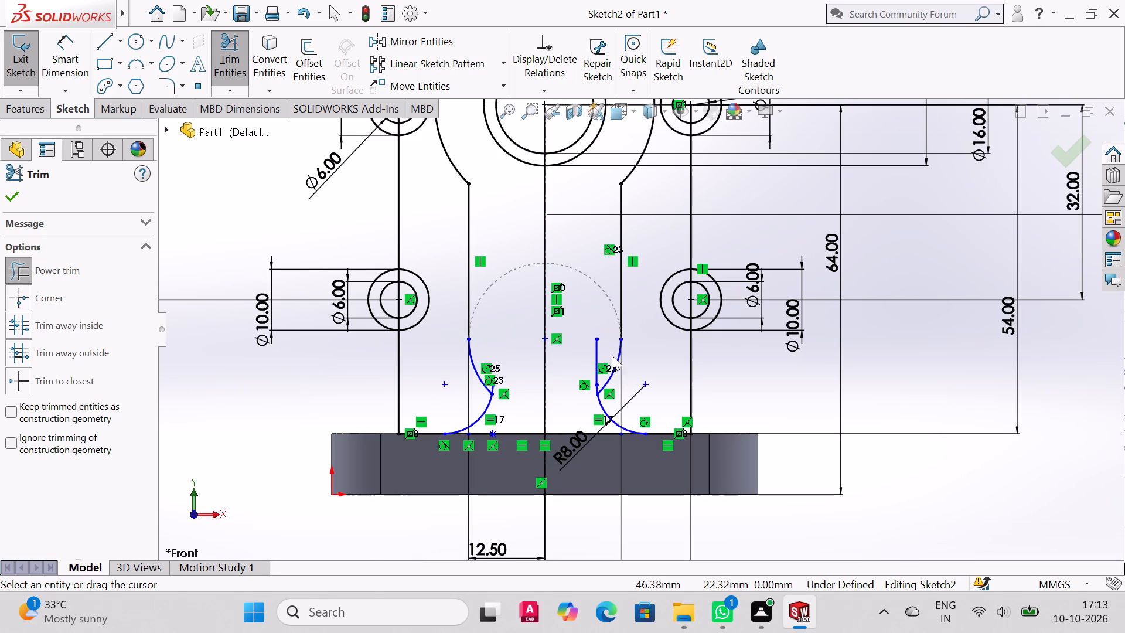
pyautogui.moveTo(607, 344); pyautogui.dragTo(595, 368)
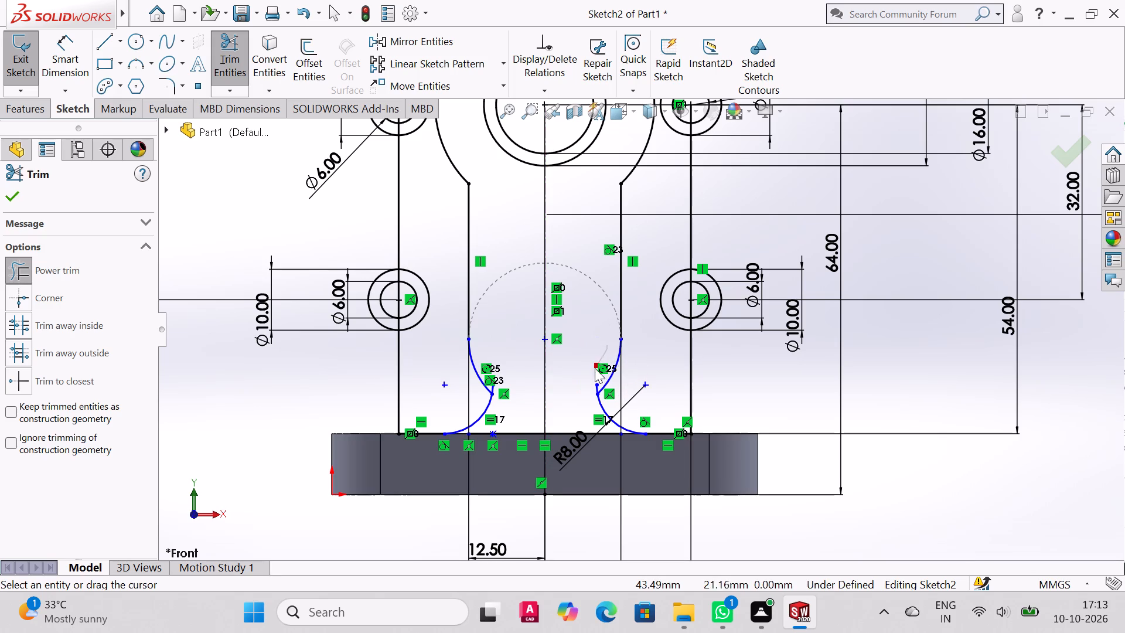
pyautogui.moveTo(595, 368); pyautogui.dragTo(587, 378)
# Trim the short stubs of both 8 mm fillet arcs above their intersections with the 12.5 mm arcs.
pyautogui.scroll(1, 561, 377)
pyautogui.scroll(-6, 557, 377)
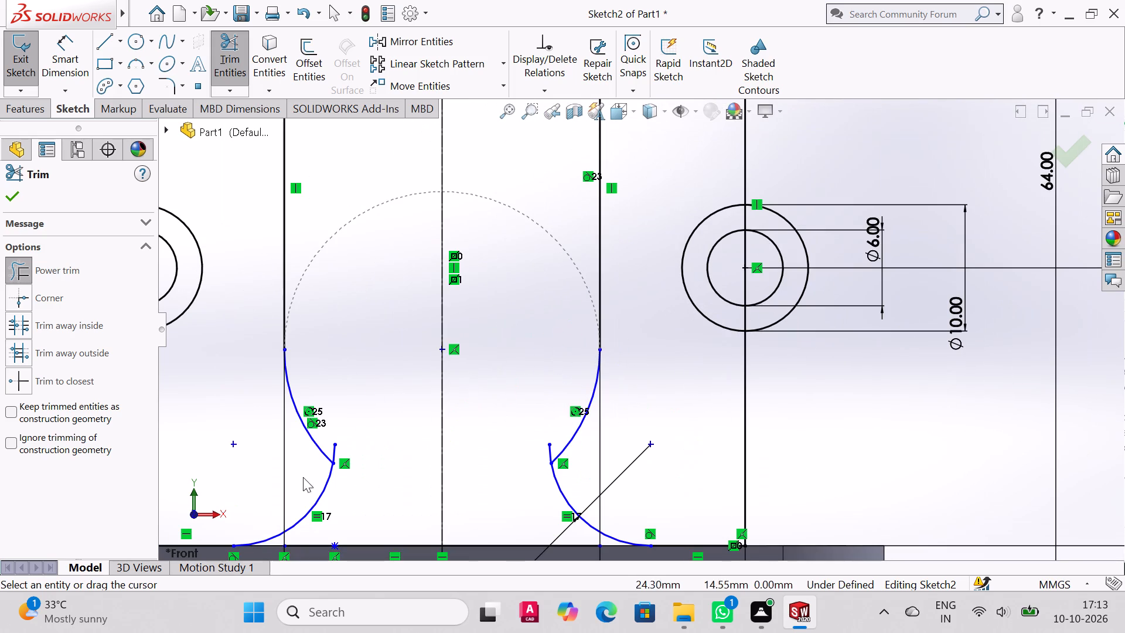
pyautogui.moveTo(329, 444); pyautogui.dragTo(339, 458)
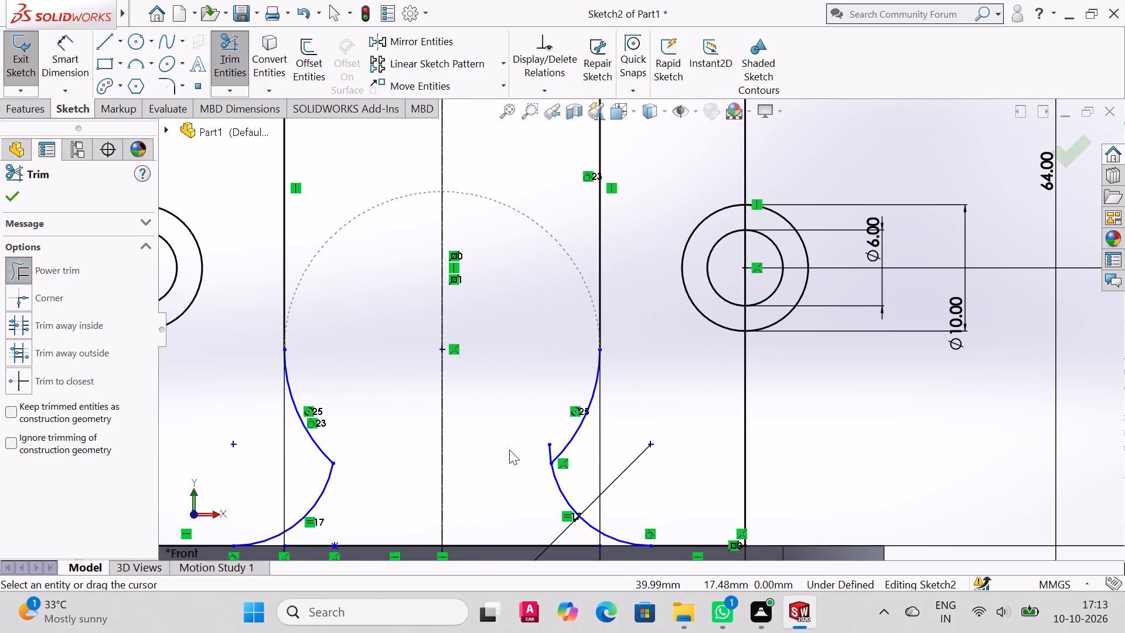
pyautogui.moveTo(557, 440); pyautogui.dragTo(529, 467)
pyautogui.scroll(2, 490, 420)
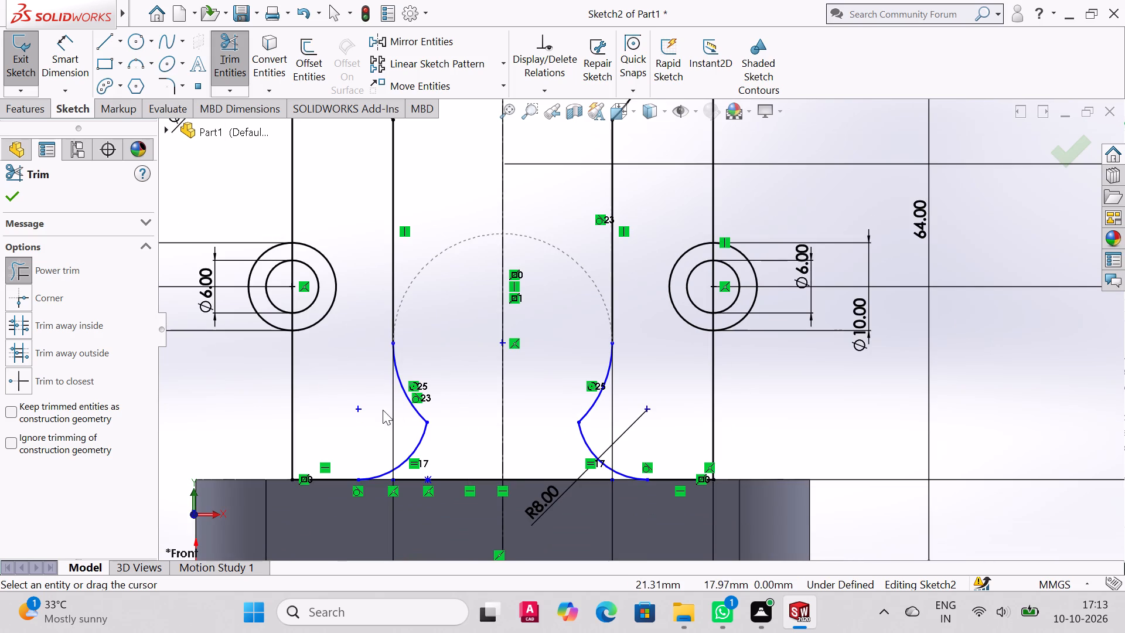
# Add 2 mm sketch fillets where the 12.5 mm arcs meet the 8 mm arcs on both sides of the web.
pyautogui.click(168, 79)
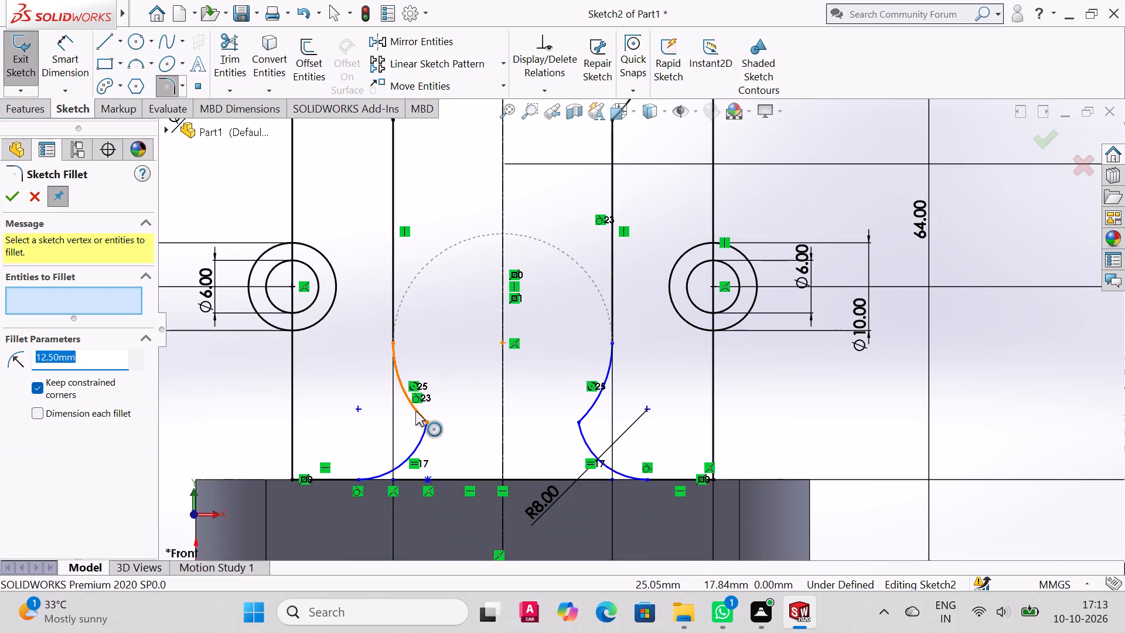
pyautogui.click(415, 411)
pyautogui.moveTo(93, 360); pyautogui.dragTo(0, 394)
pyautogui.press('2')
pyautogui.press('Return')
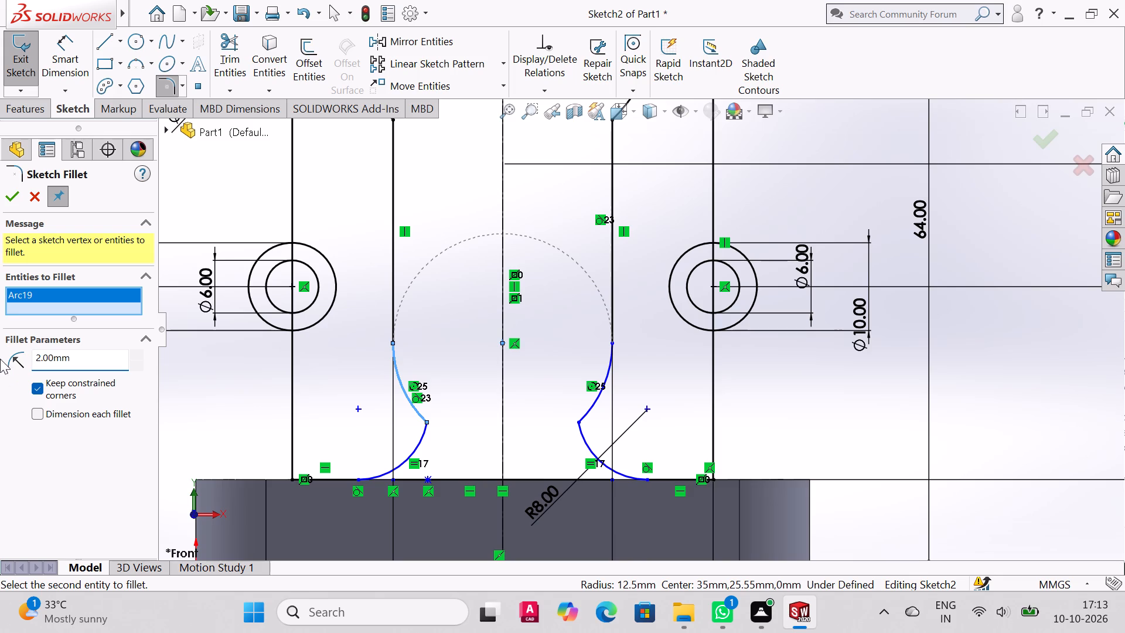
pyautogui.click(421, 436)
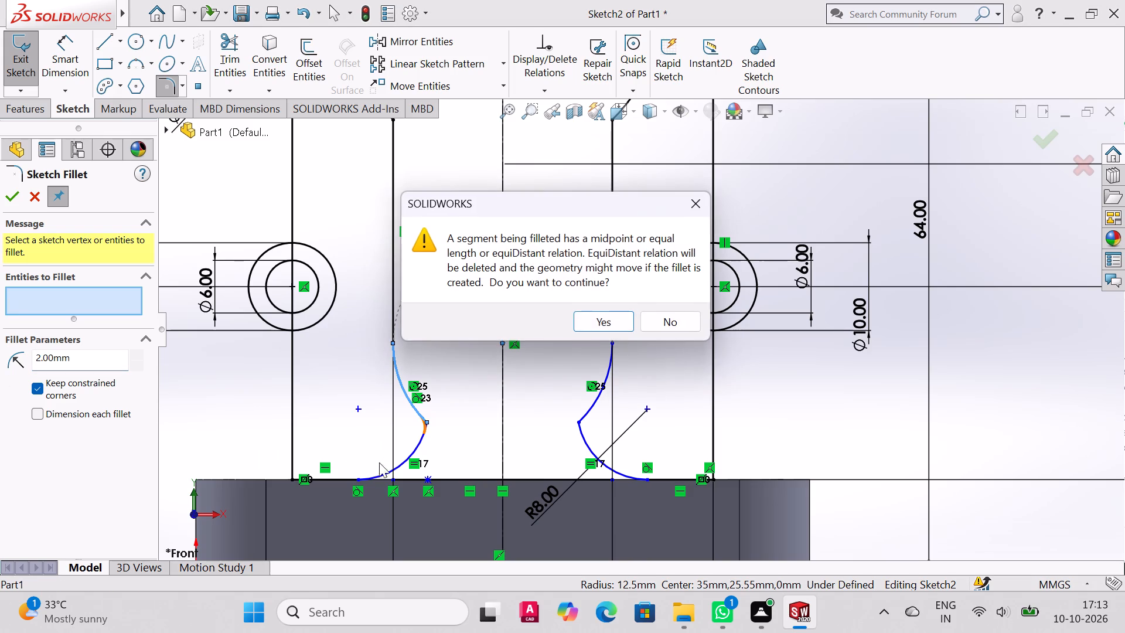
pyautogui.click(599, 323)
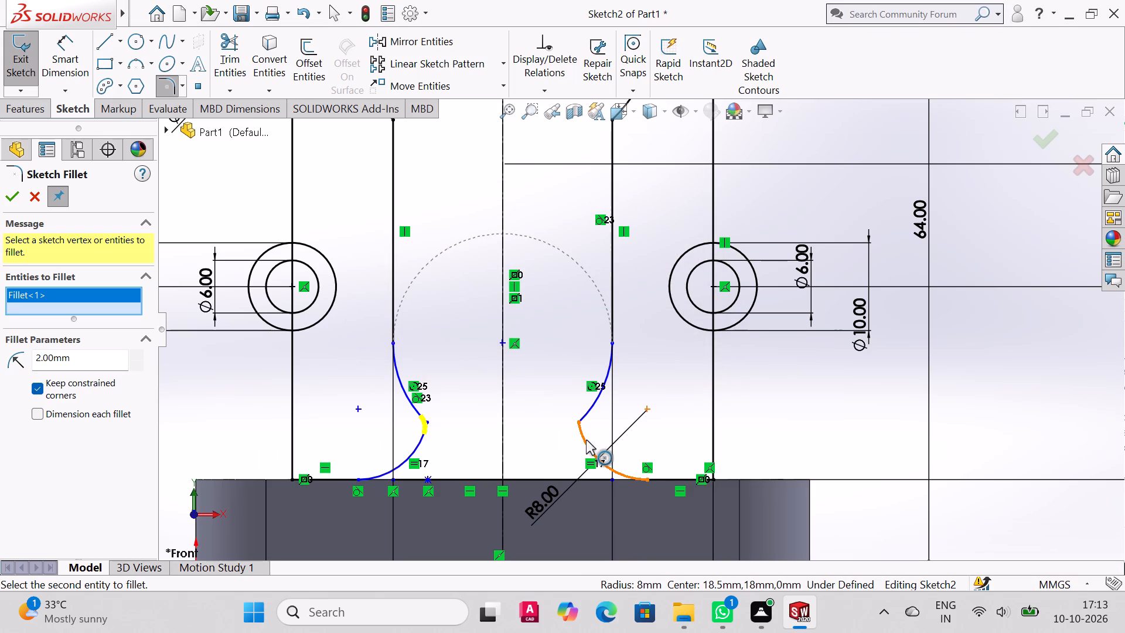
pyautogui.click(584, 436)
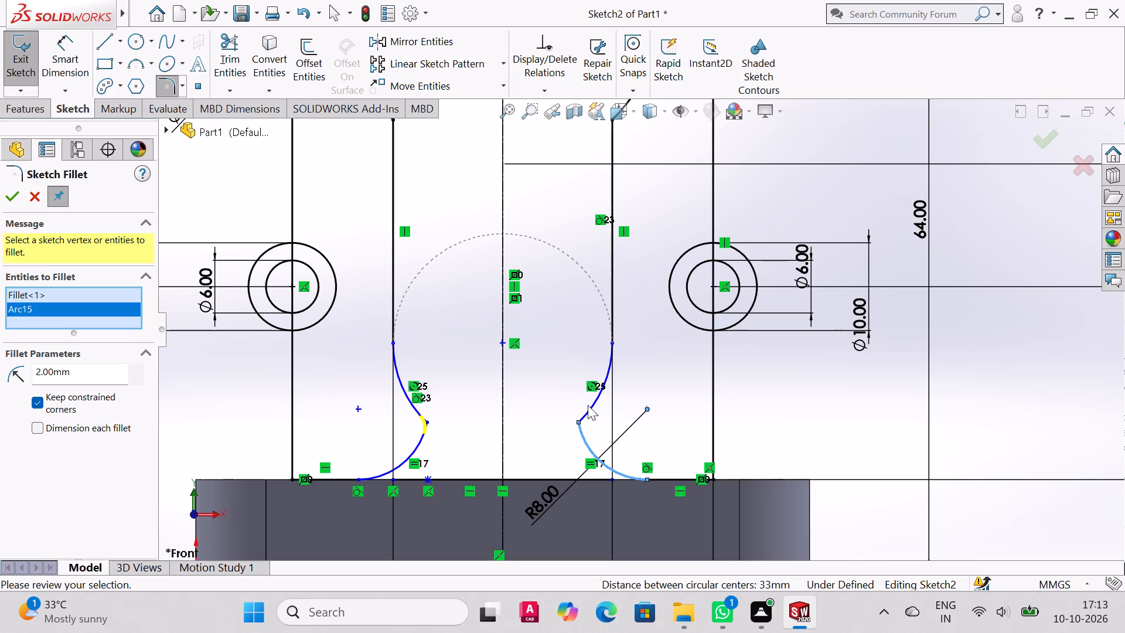
pyautogui.click(588, 414)
pyautogui.click(601, 324)
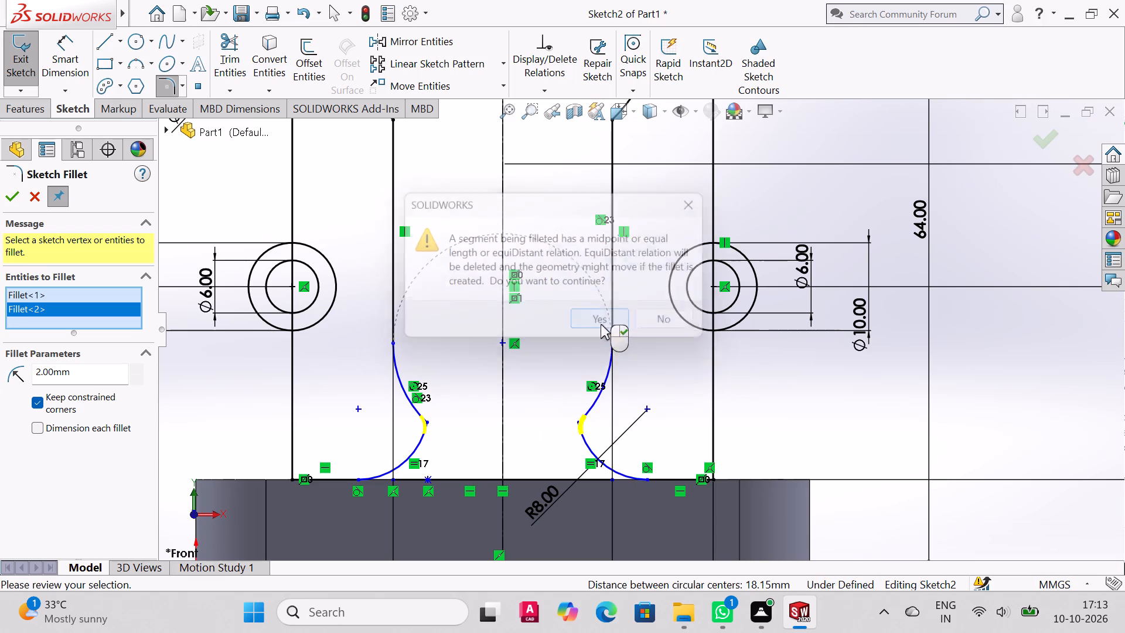
pyautogui.click(10, 201)
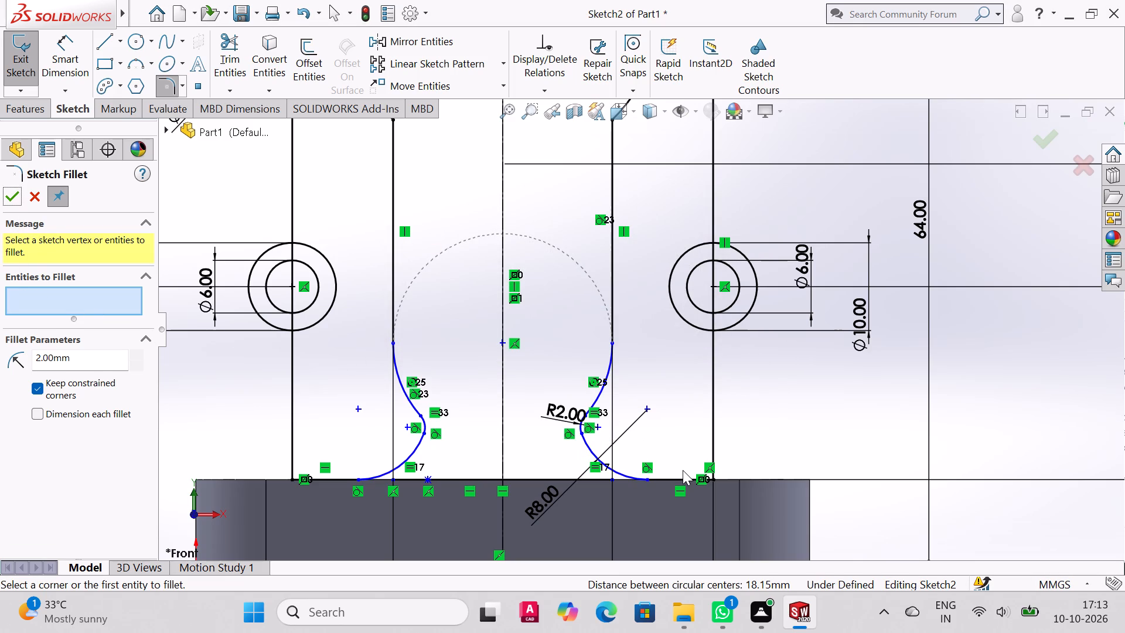
pyautogui.moveTo(431, 190); pyautogui.dragTo(463, 284)
pyautogui.click(7, 198)
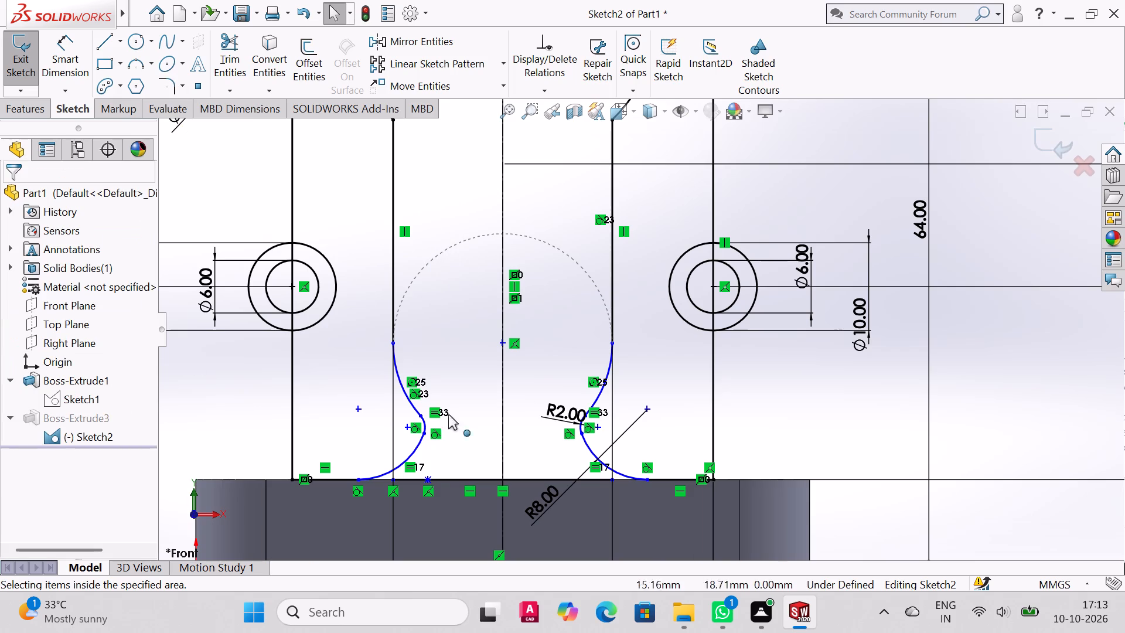
# Exit the web profile sketch to rebuild the extruded bracket.
pyautogui.moveTo(609, 394); pyautogui.dragTo(589, 437, button='middle')
pyautogui.scroll(1, 609, 394)
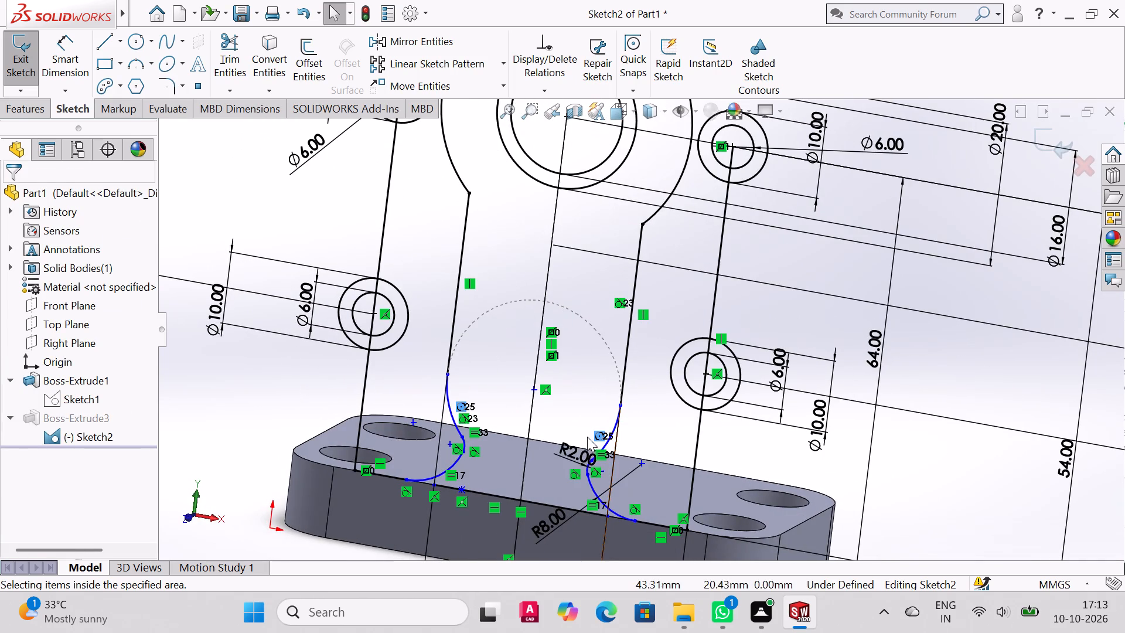
pyautogui.moveTo(418, 429); pyautogui.dragTo(439, 442)
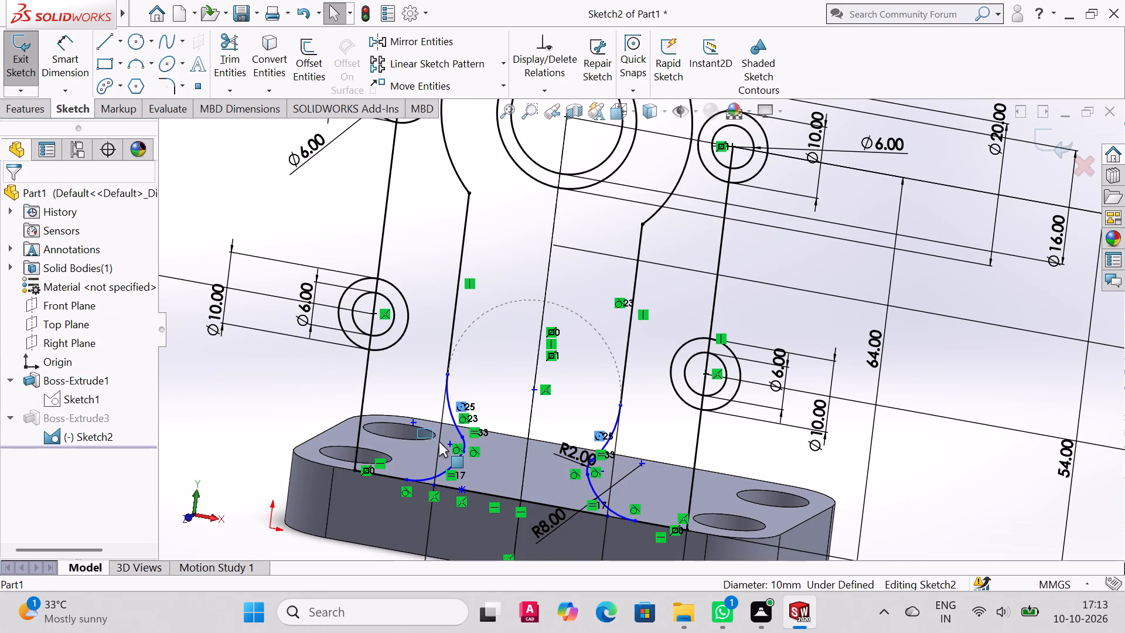
pyautogui.moveTo(439, 442); pyautogui.dragTo(445, 445)
pyautogui.moveTo(545, 440); pyautogui.dragTo(566, 418, button='middle')
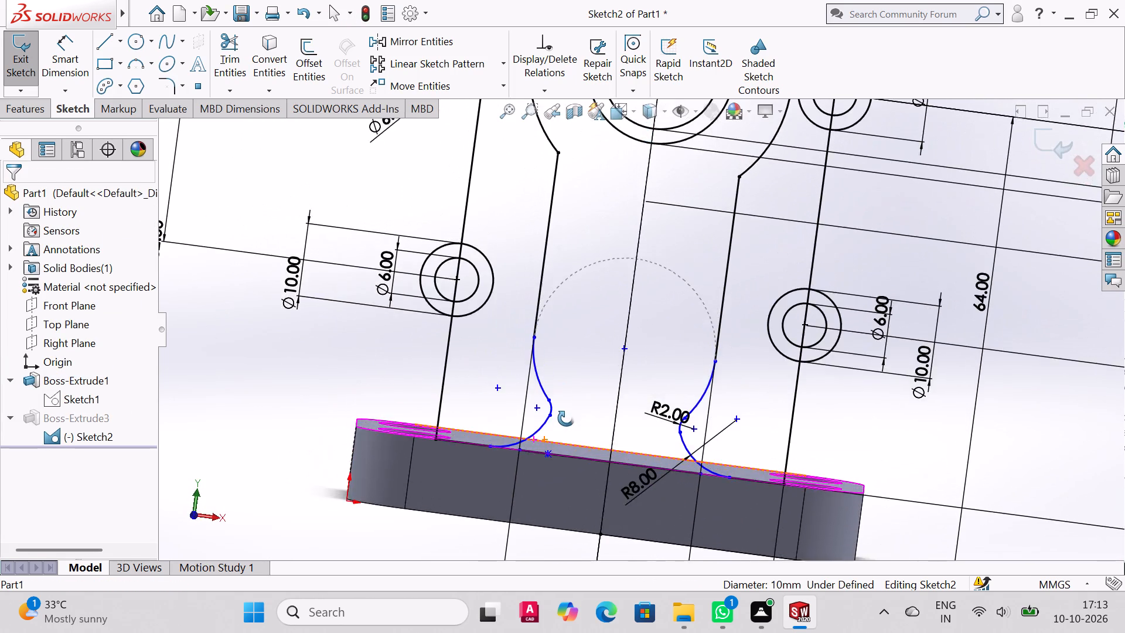
pyautogui.moveTo(566, 418); pyautogui.dragTo(526, 469, button='middle')
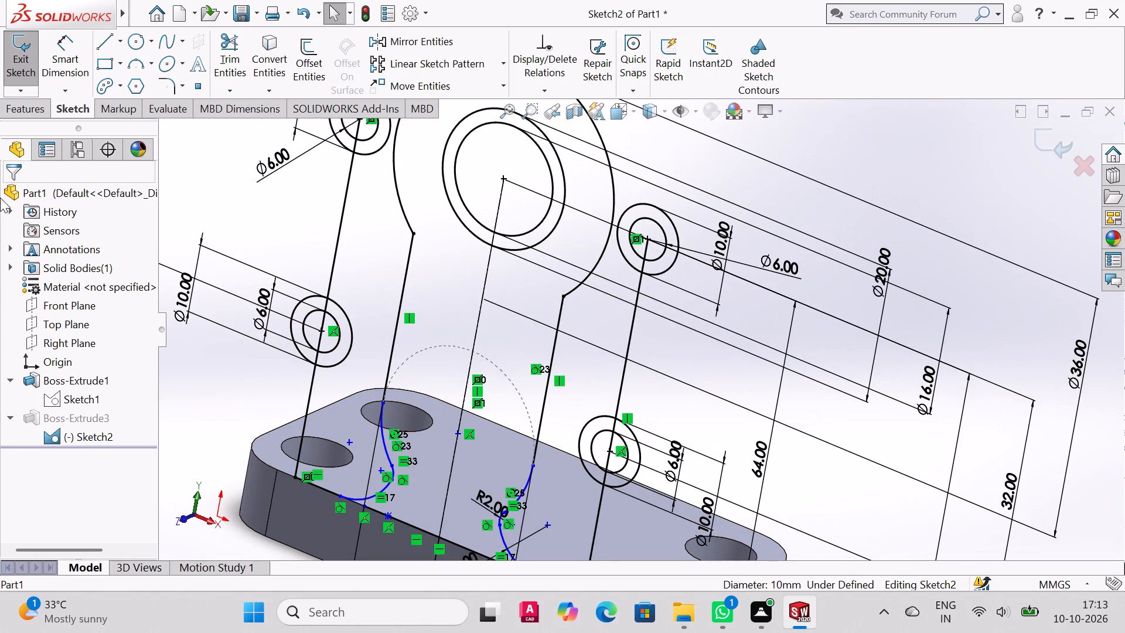
pyautogui.click(12, 108)
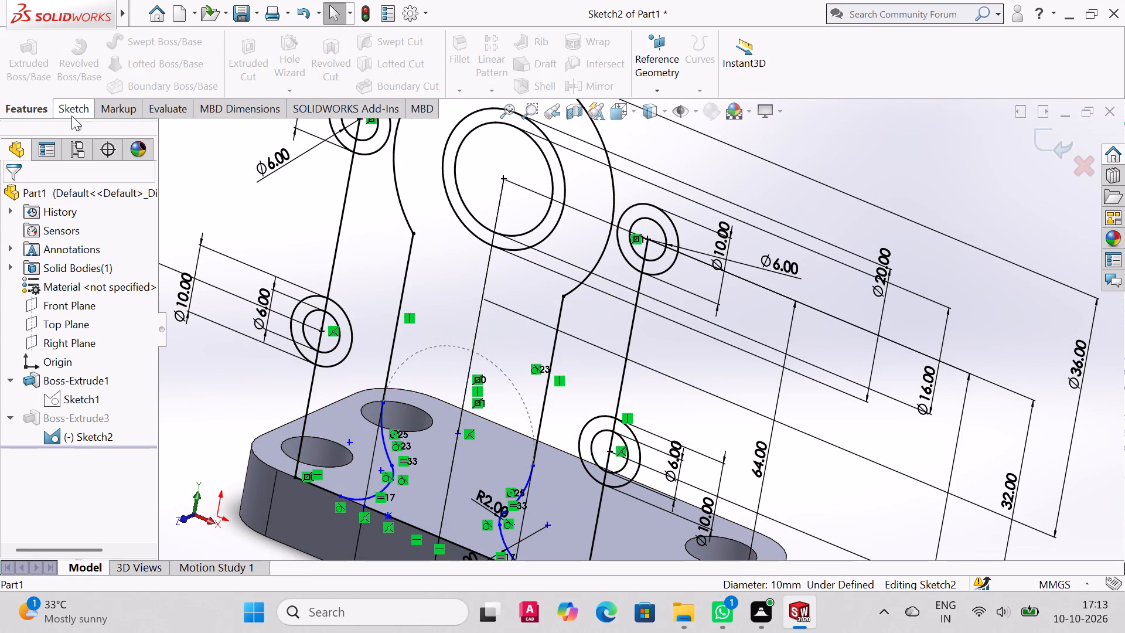
pyautogui.click(71, 115)
pyautogui.click(15, 67)
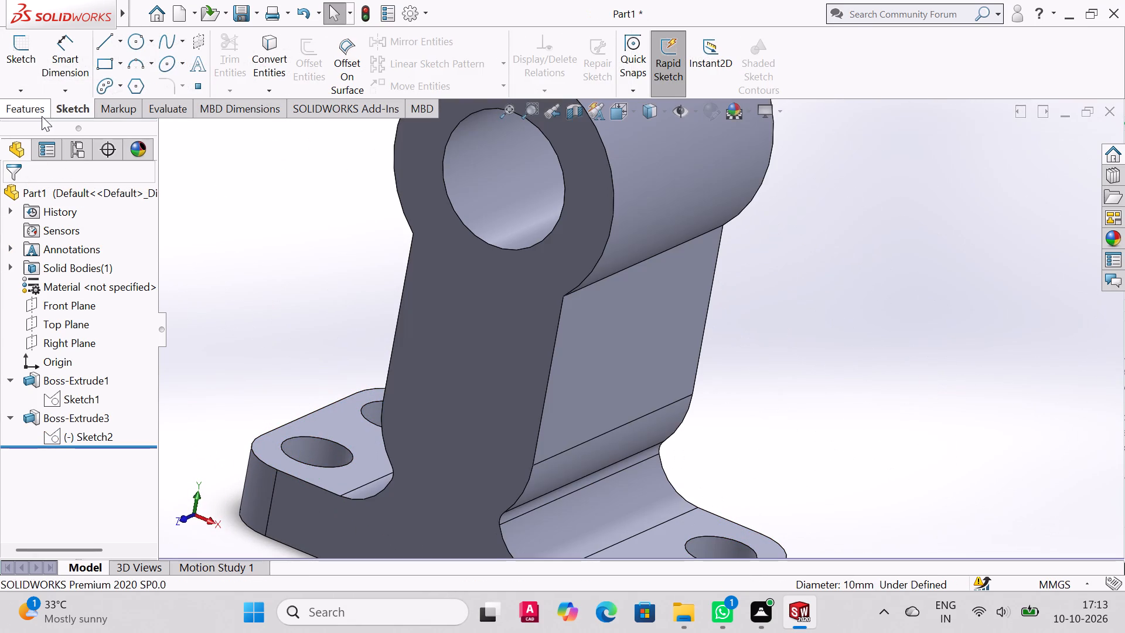
# Examine the rebuilt bracket's narrowed web and base blends from several angles, including the isometric and front views.
pyautogui.moveTo(513, 268); pyautogui.dragTo(545, 238, button='middle')
pyautogui.scroll(1, 513, 268)
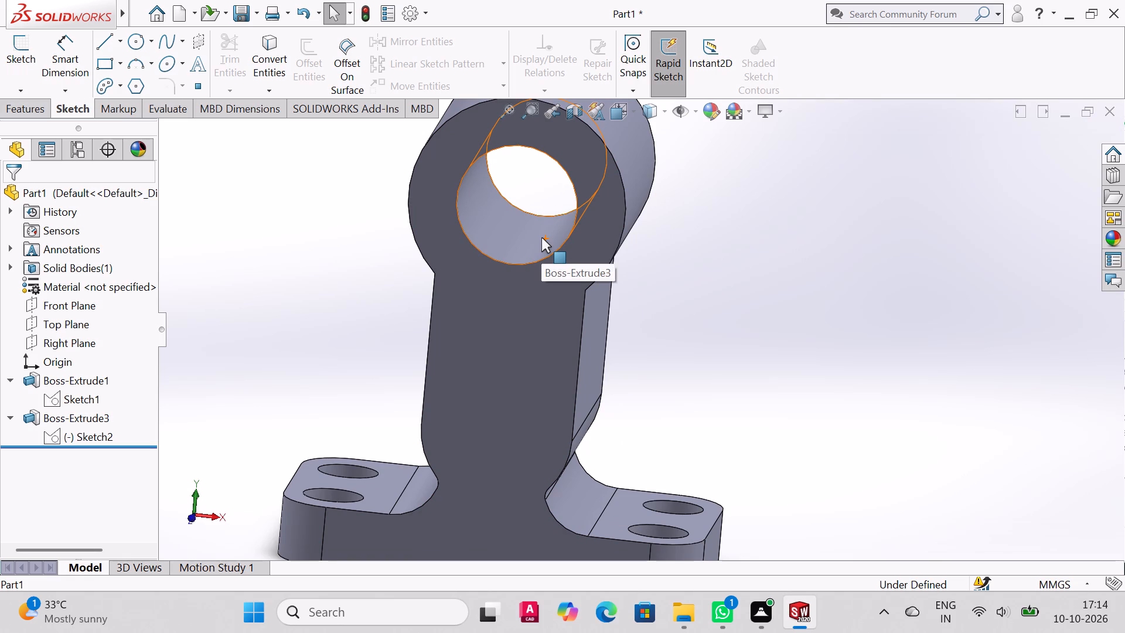
pyautogui.hotkey('ctrl', '7')
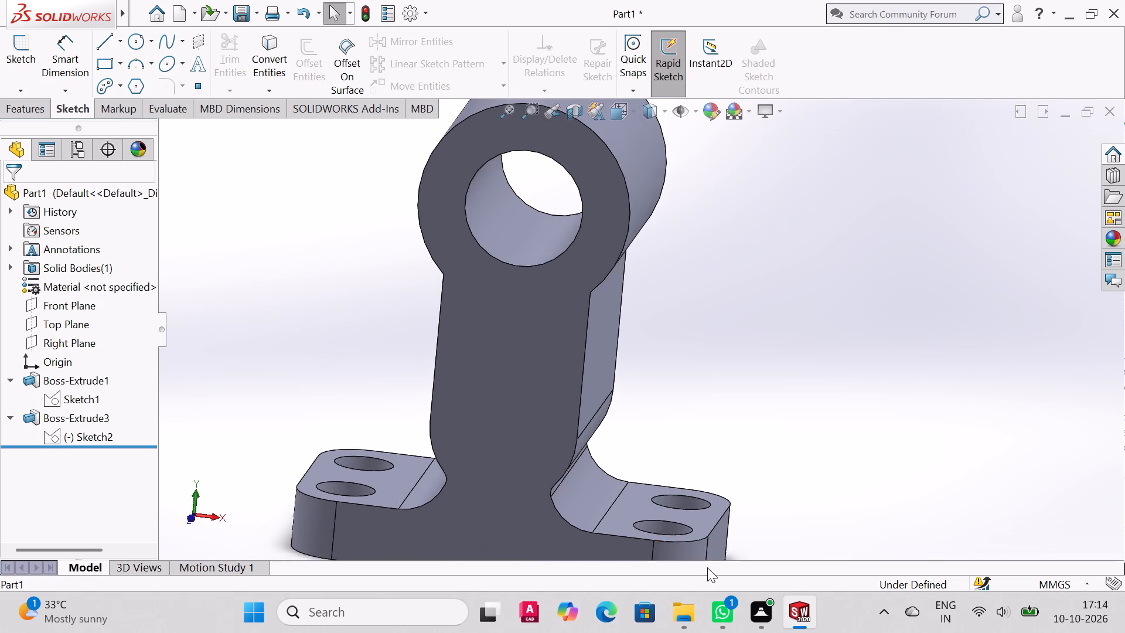
pyautogui.moveTo(564, 468); pyautogui.dragTo(574, 457, button='middle')
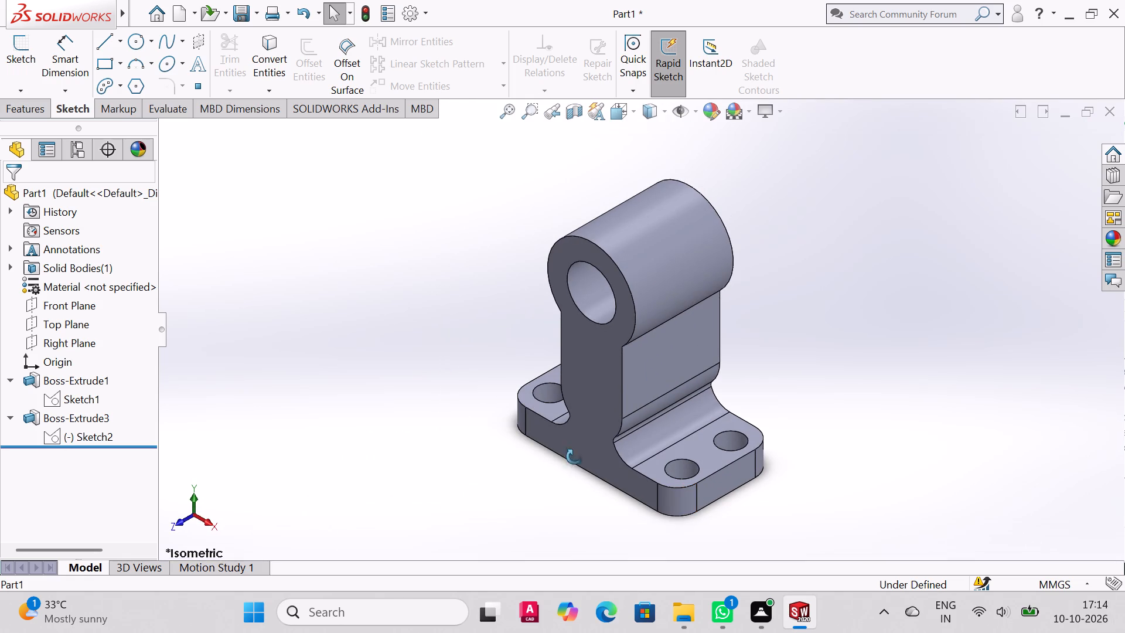
pyautogui.moveTo(574, 457); pyautogui.dragTo(618, 372, button='middle')
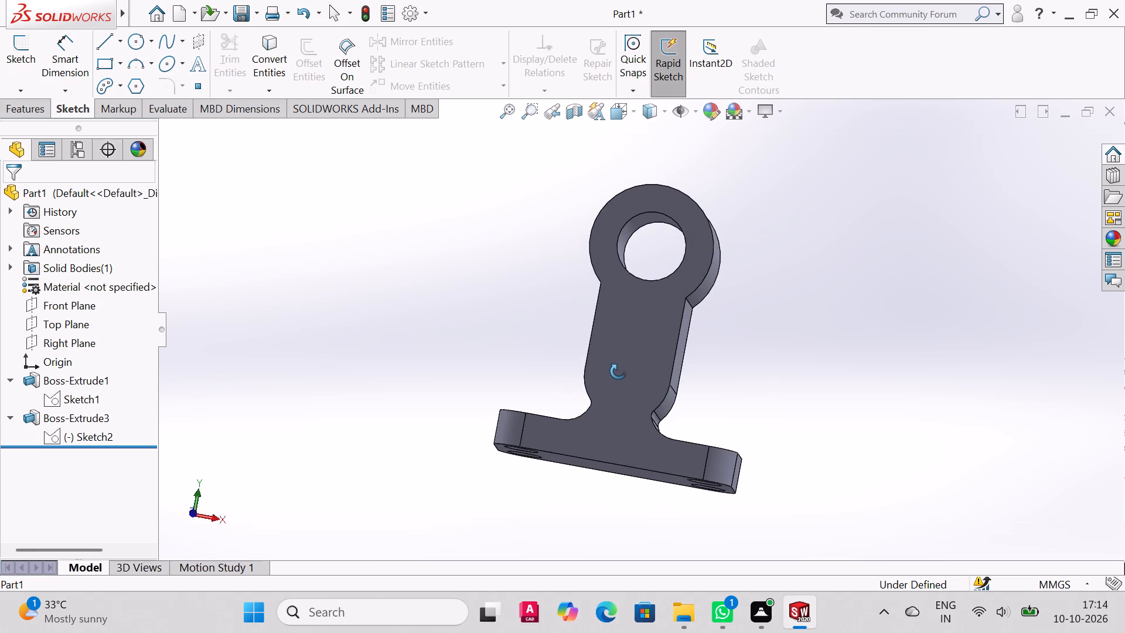
pyautogui.moveTo(618, 372); pyautogui.dragTo(622, 384, button='middle')
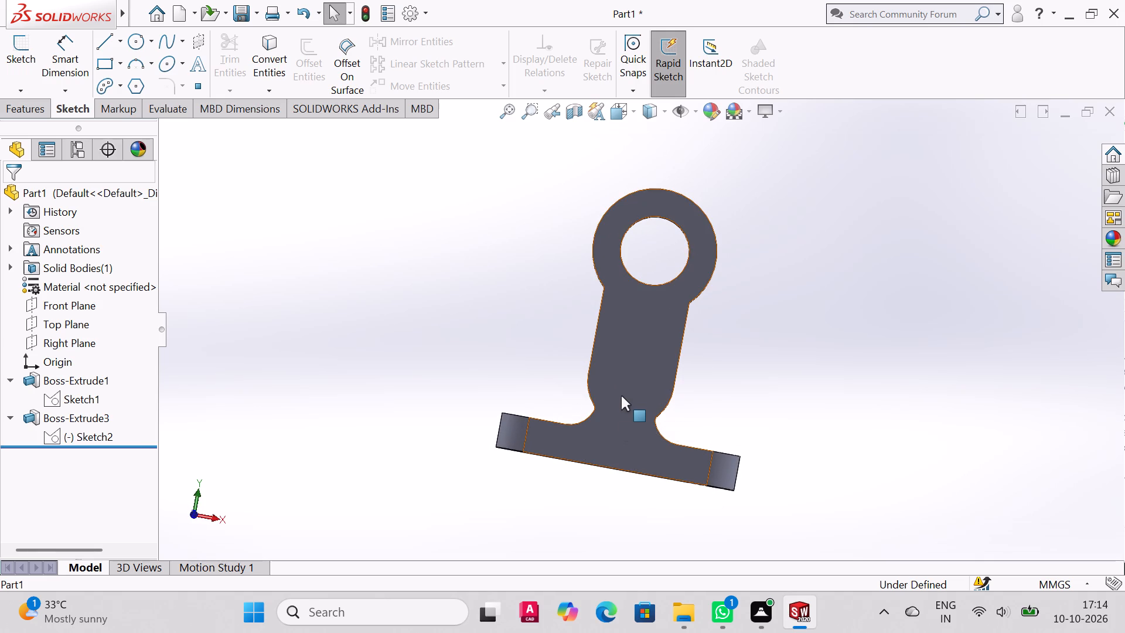
pyautogui.hotkey('ctrl', '1')
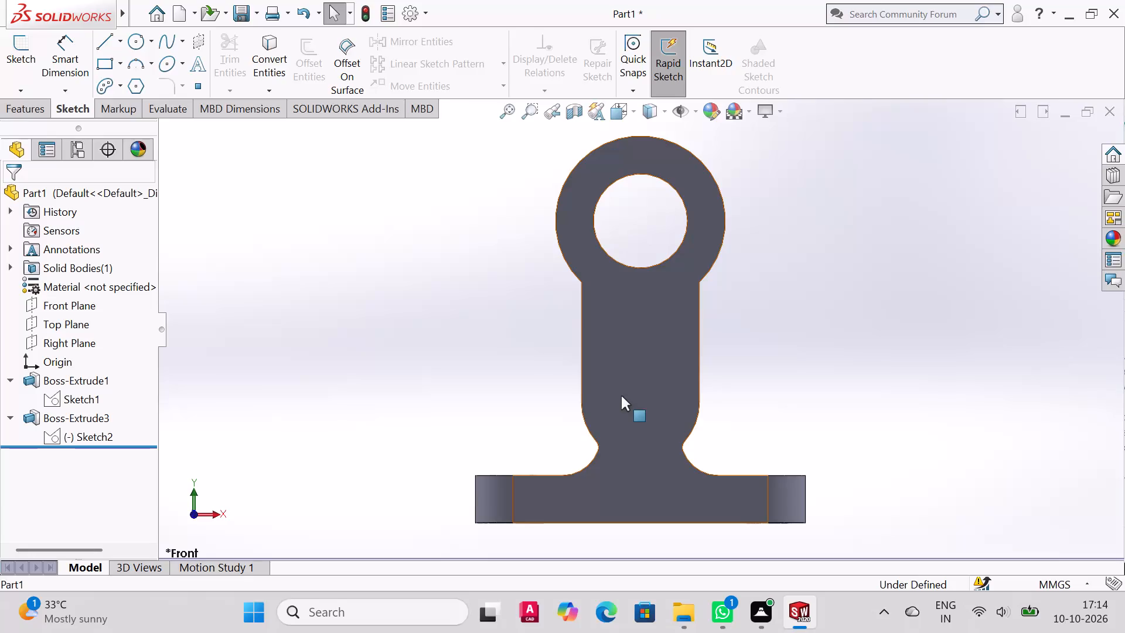
# Reopen the web profile sketch and draw a 24 mm radius circle centred on the bore, through the upper 6 mm circles' centre.
pyautogui.press('Escape')
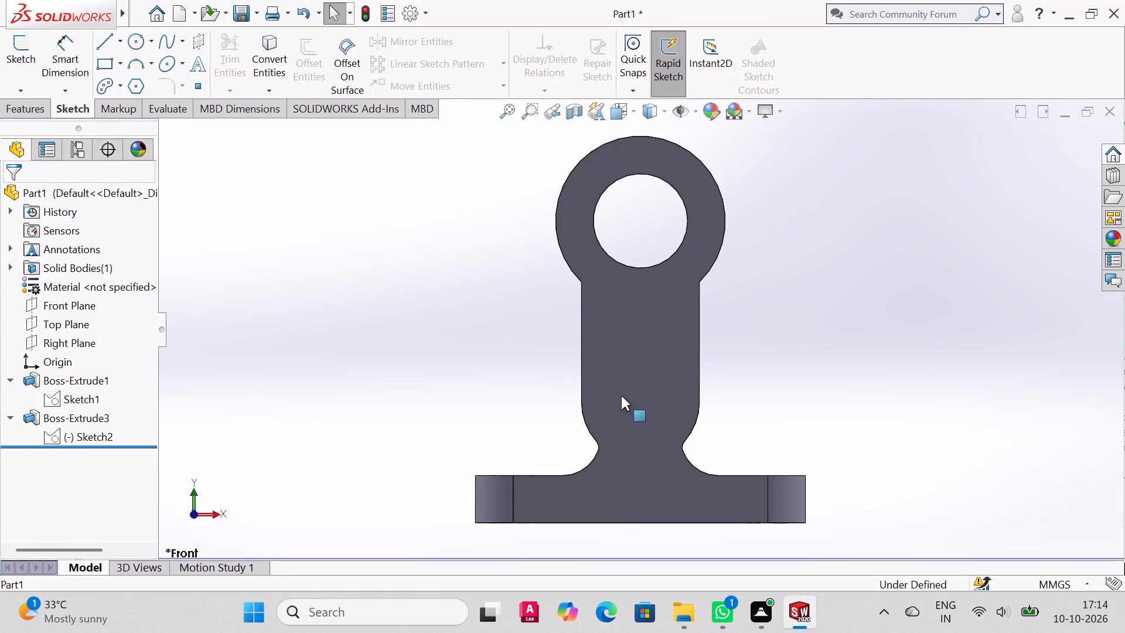
pyautogui.press('1')
pyautogui.click(47, 441)
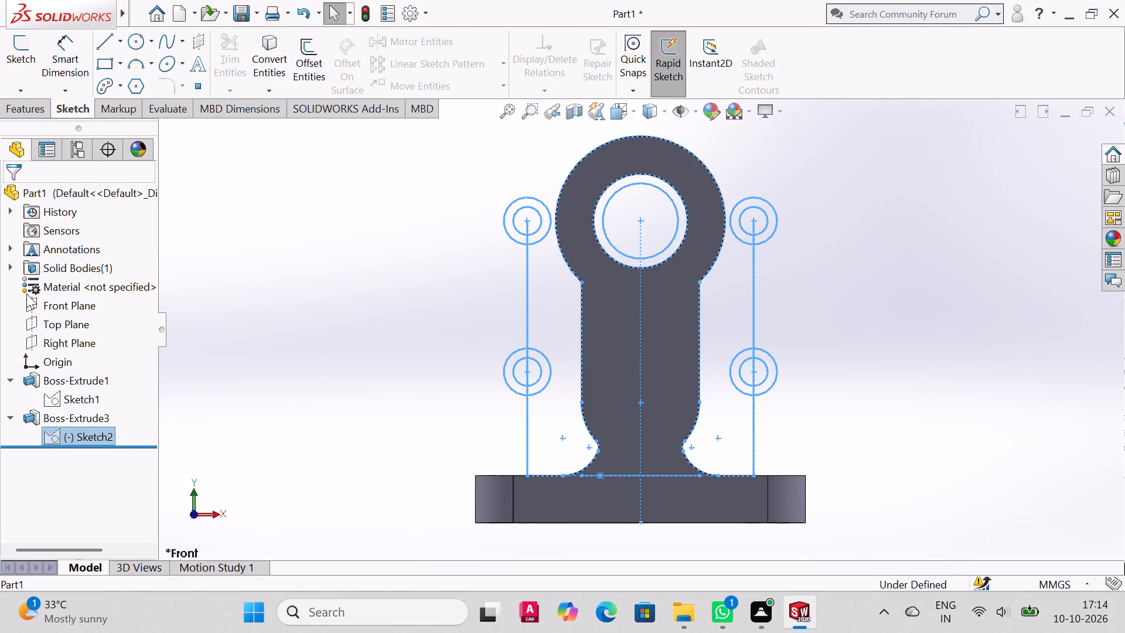
pyautogui.click(49, 434)
pyautogui.click(60, 388)
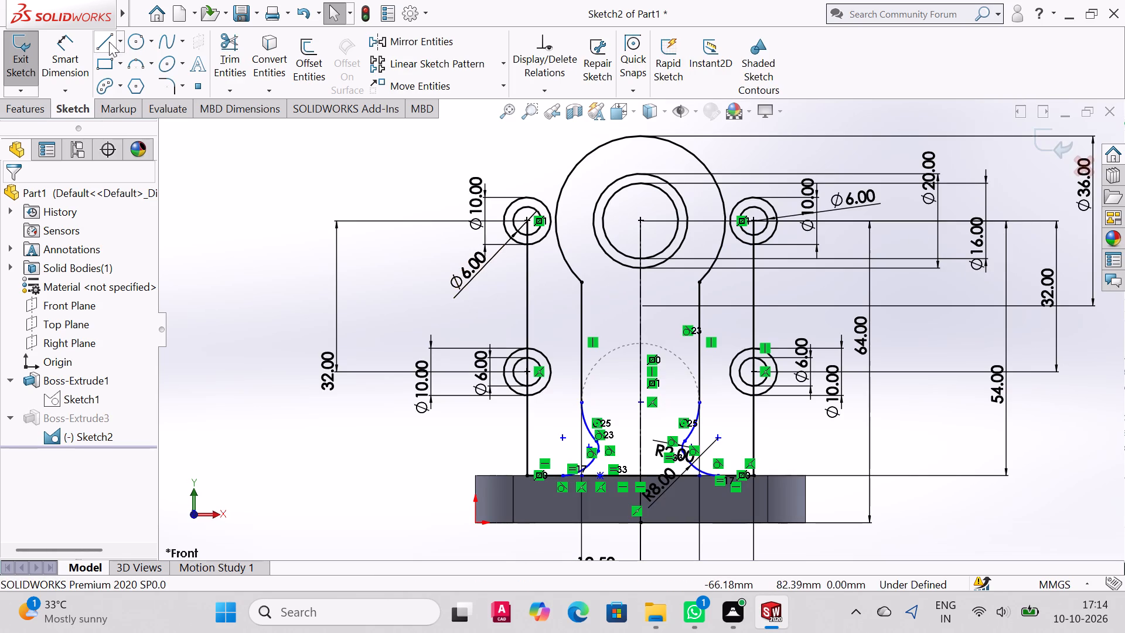
pyautogui.click(135, 42)
pyautogui.click(640, 222)
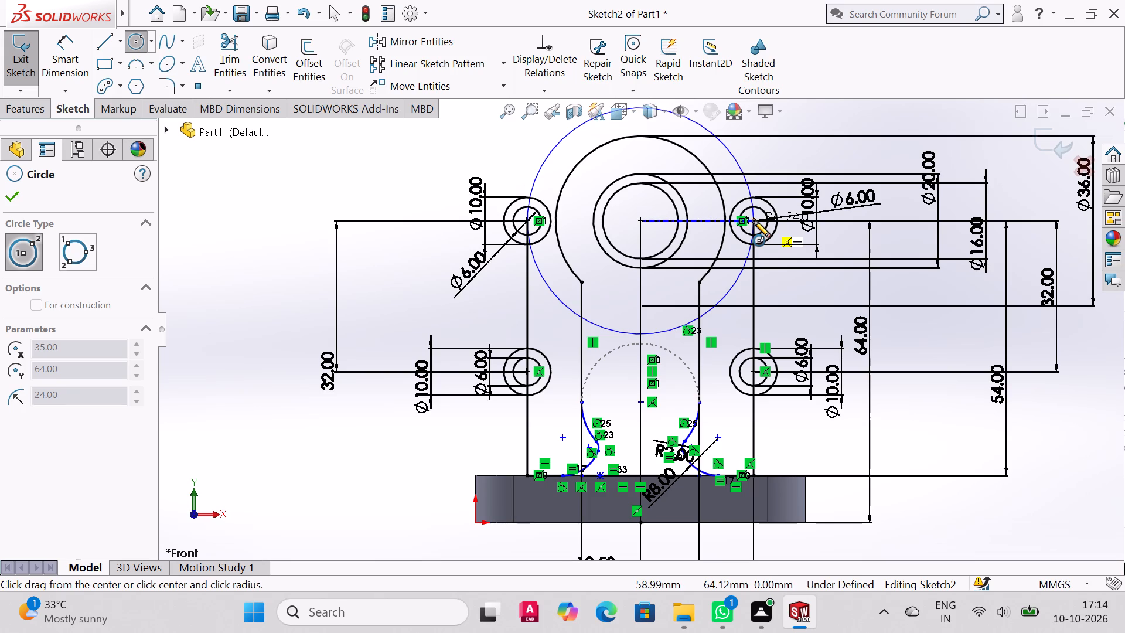
pyautogui.click(754, 220)
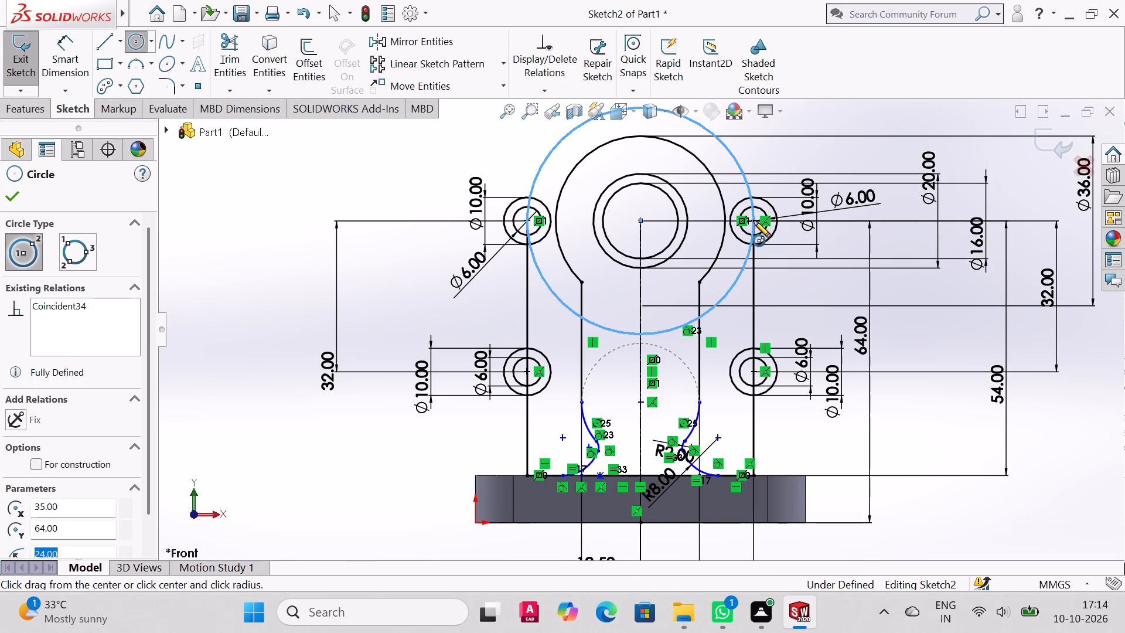
pyautogui.rightClick(754, 220)
pyautogui.click(780, 227)
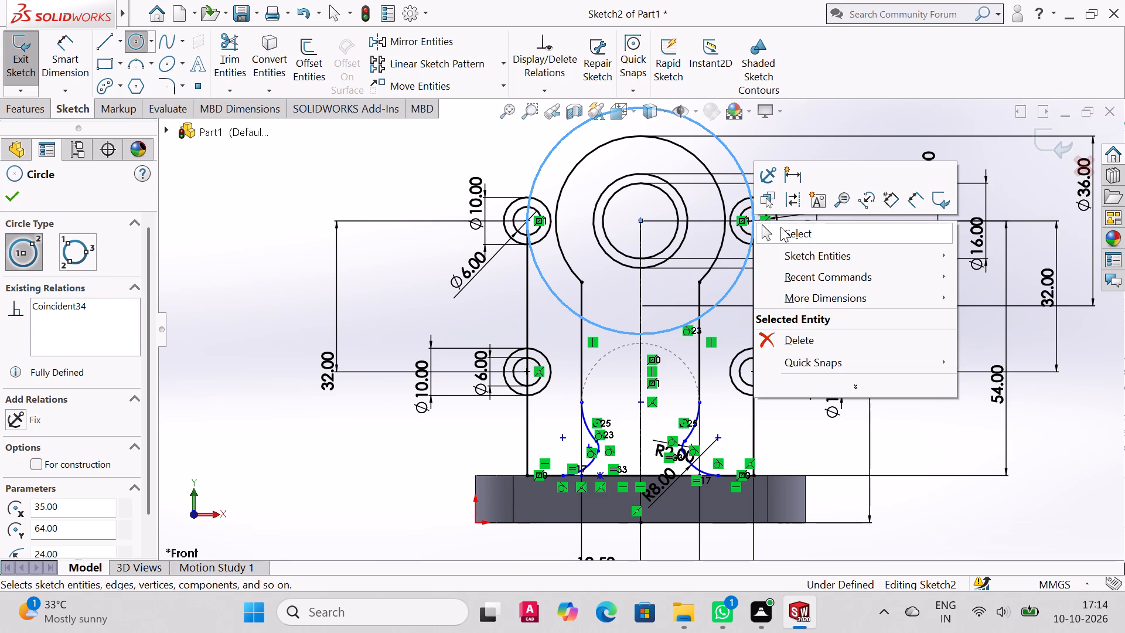
# Trim the lower part of the 24 mm radius circle, across and on both sides of the web, up to the 10 mm circles.
pyautogui.click(241, 42)
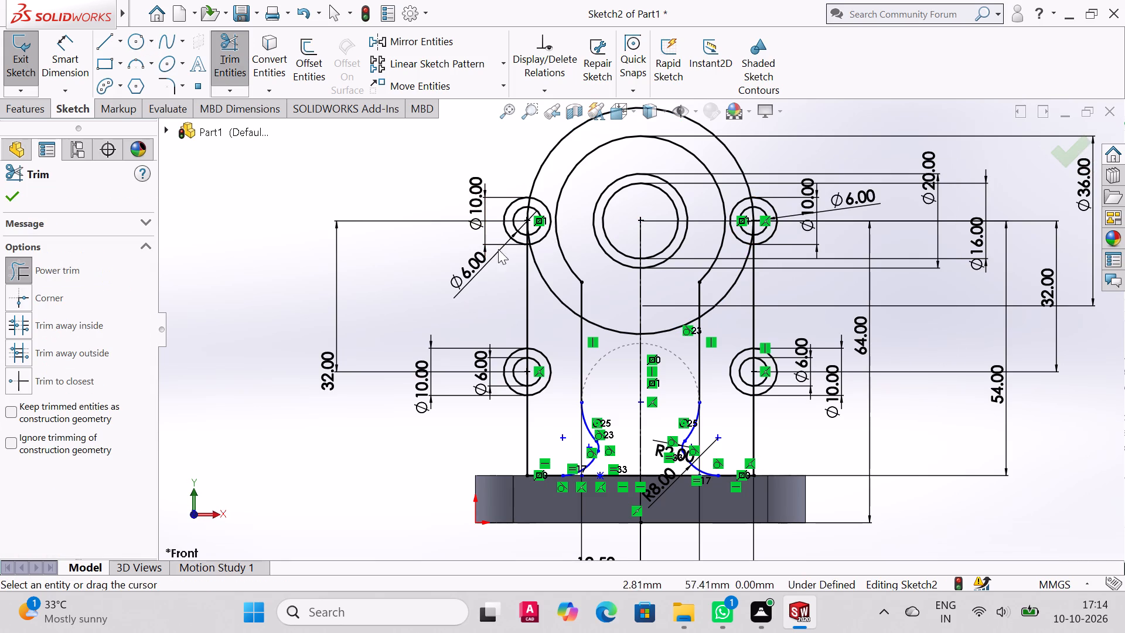
pyautogui.moveTo(548, 257); pyautogui.dragTo(546, 298)
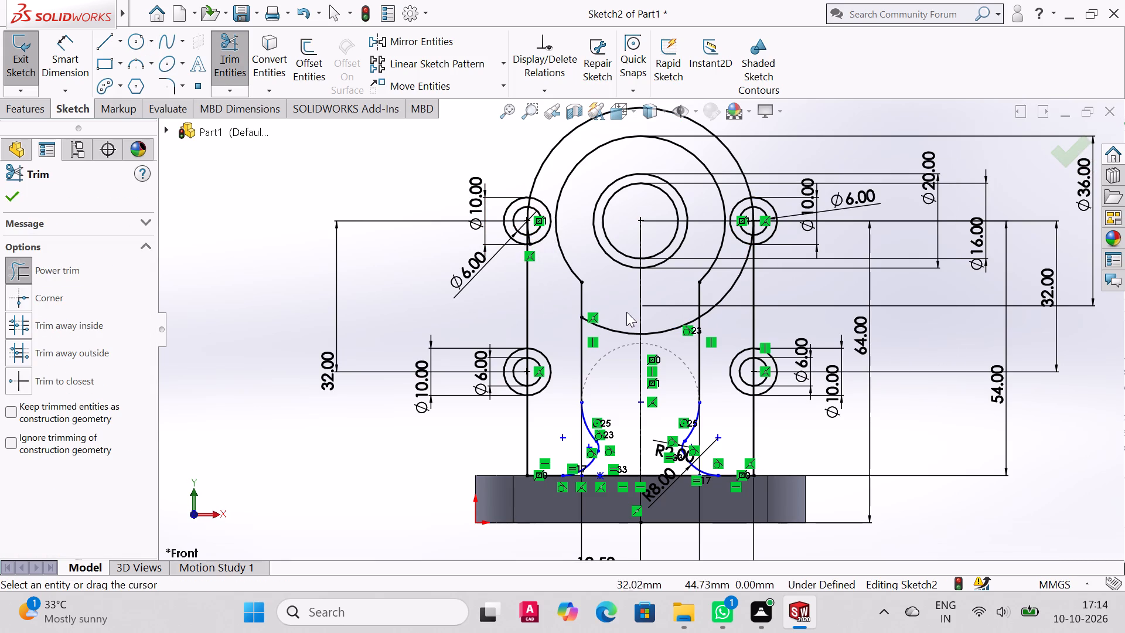
pyautogui.moveTo(626, 311); pyautogui.dragTo(624, 338)
pyautogui.moveTo(661, 301); pyautogui.dragTo(680, 350)
pyautogui.moveTo(718, 280); pyautogui.dragTo(732, 308)
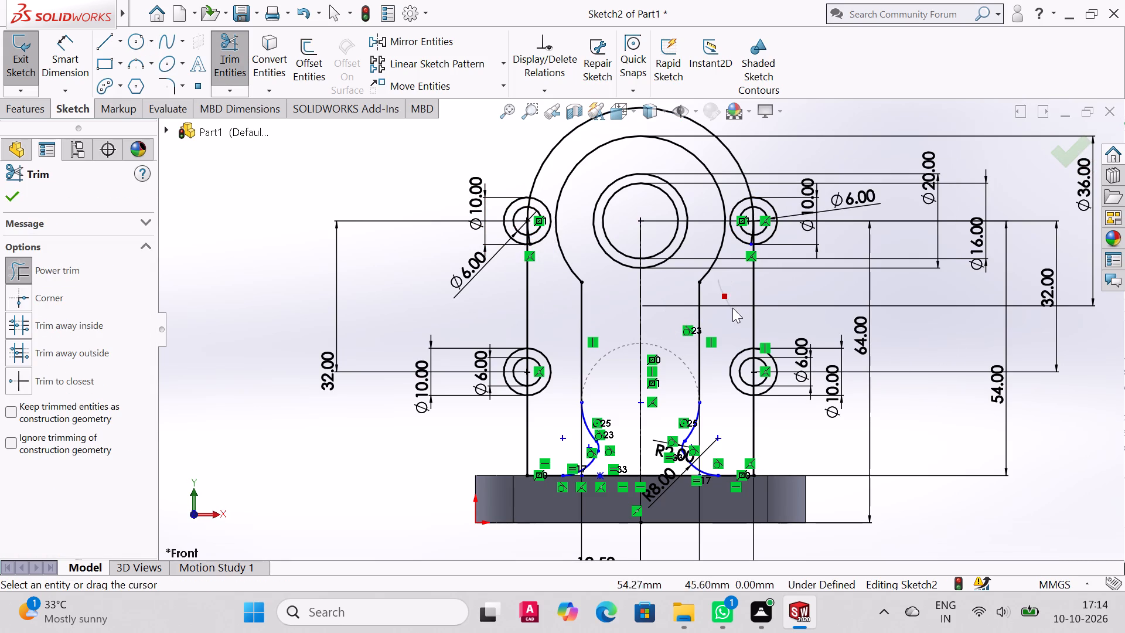
pyautogui.moveTo(732, 308); pyautogui.dragTo(733, 308)
# Trim the leftover tail of the 24 mm radius arc below the centre of the upper 6 mm circle right of the bore.
pyautogui.scroll(2, 758, 216)
pyautogui.scroll(-8, 758, 216)
pyautogui.scroll(4, 766, 258)
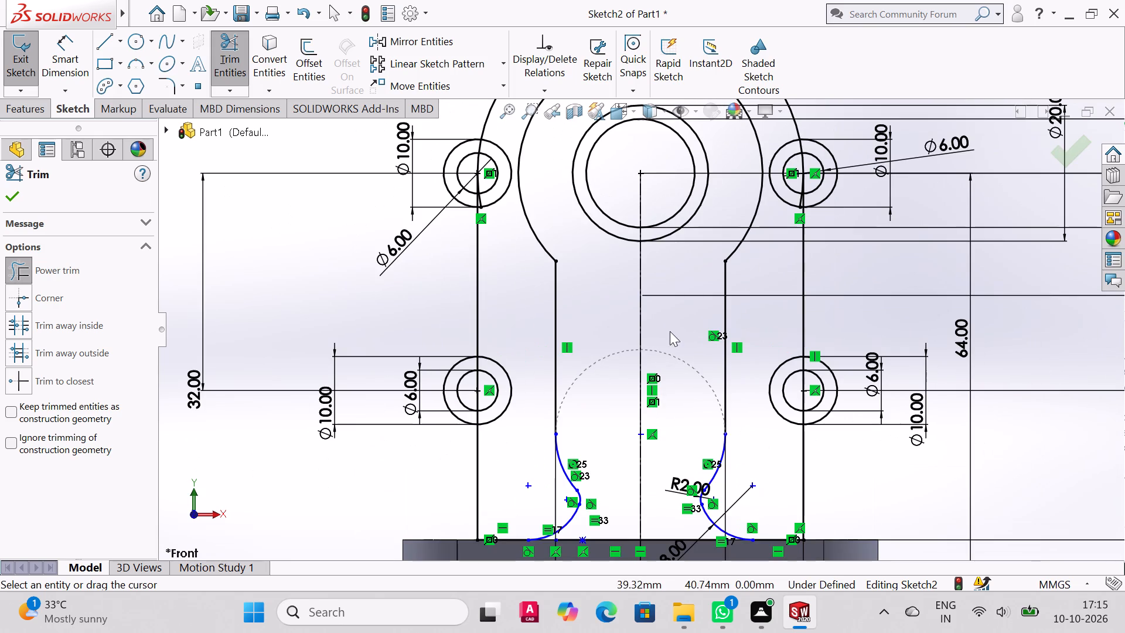
pyautogui.click(533, 111)
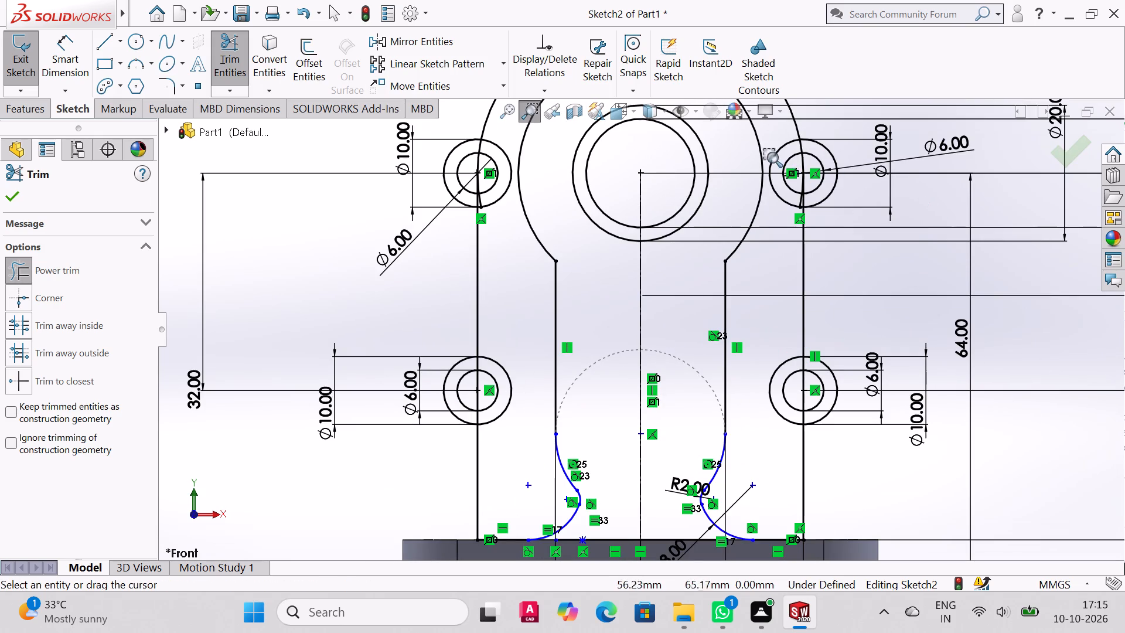
pyautogui.moveTo(766, 152); pyautogui.dragTo(925, 241)
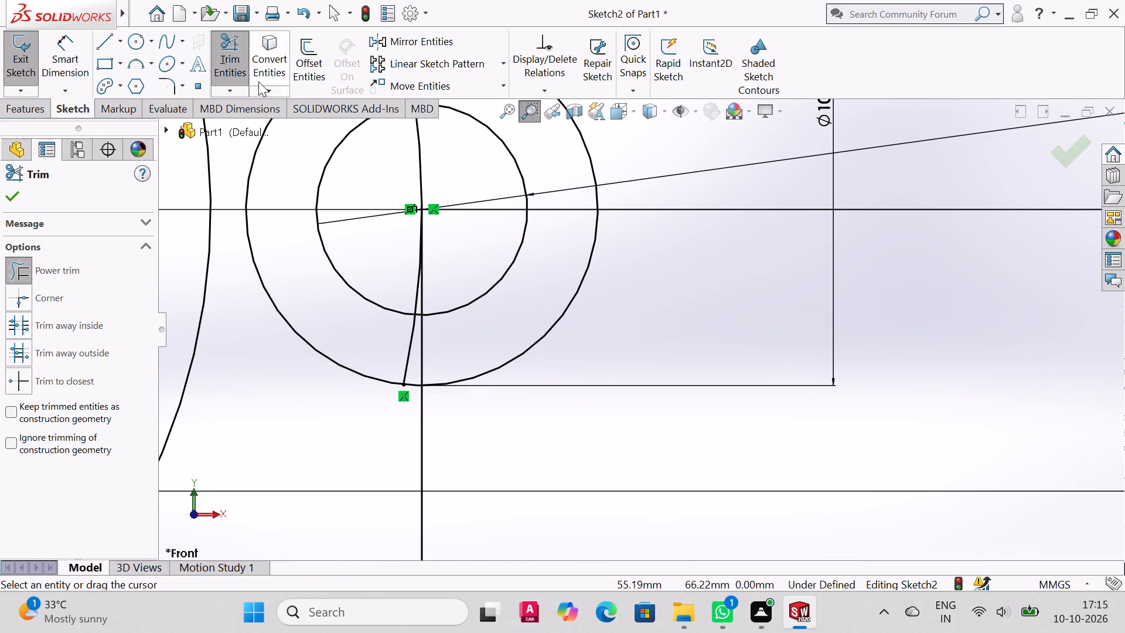
pyautogui.click(533, 111)
pyautogui.moveTo(384, 319); pyautogui.dragTo(421, 351)
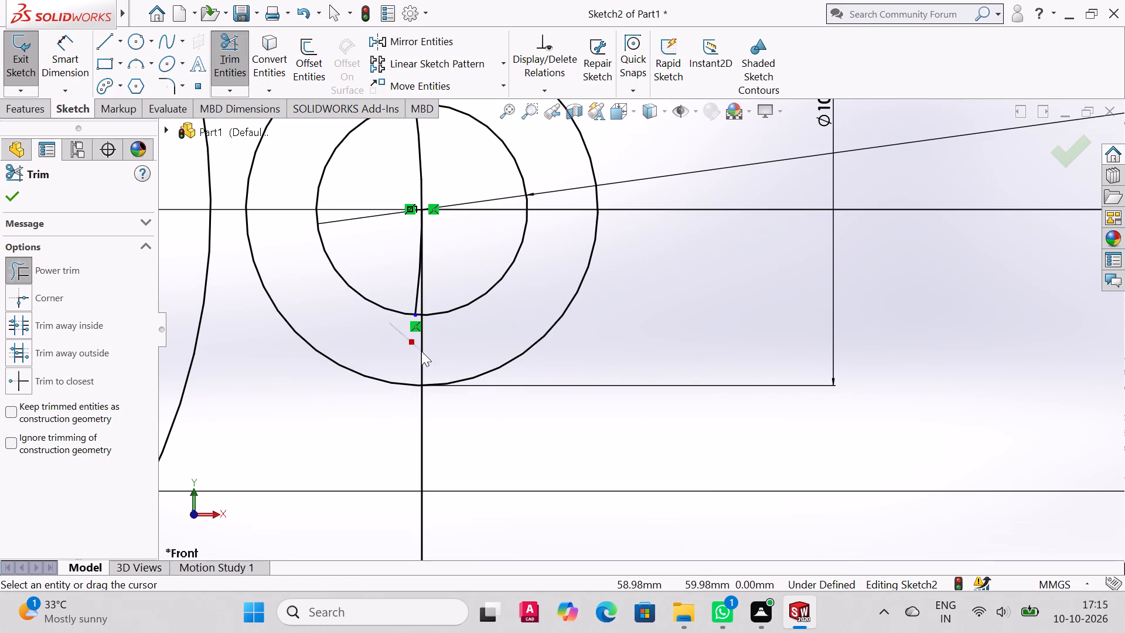
pyautogui.moveTo(421, 351); pyautogui.dragTo(418, 346)
pyautogui.moveTo(399, 270); pyautogui.dragTo(427, 292)
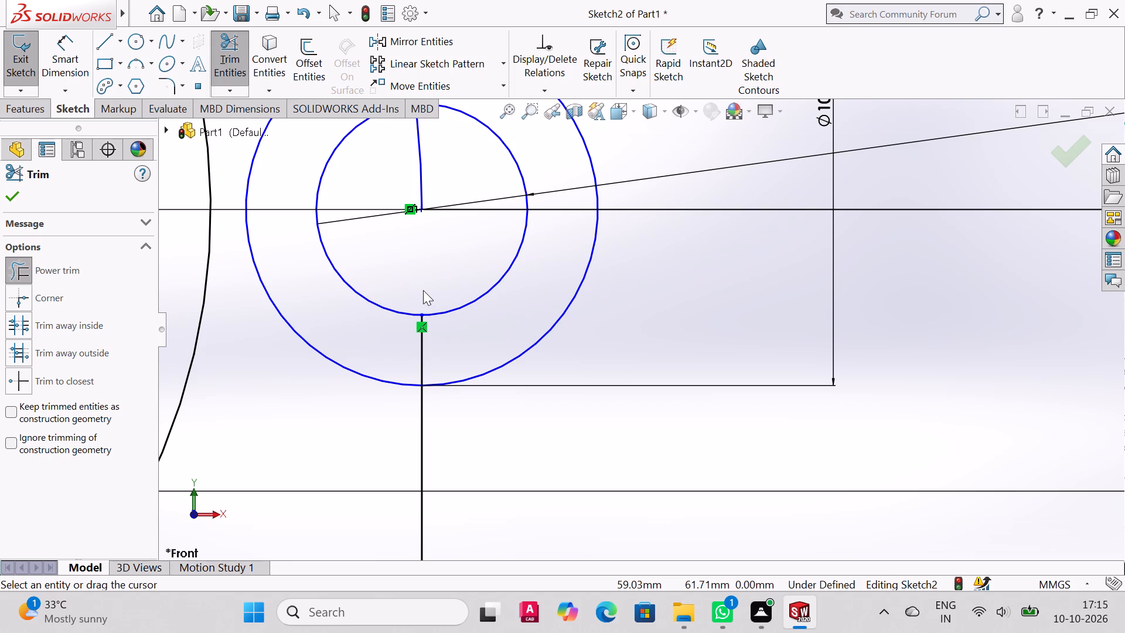
pyautogui.hotkey('ctrl', 'z')
pyautogui.scroll(2, 401, 258)
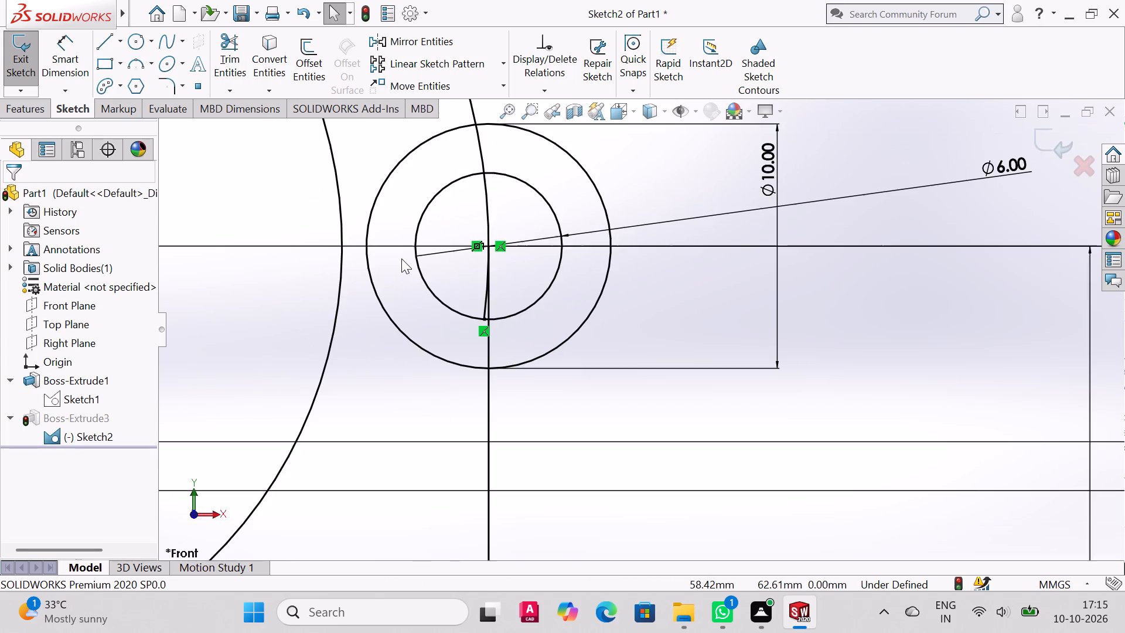
pyautogui.scroll(-4, 512, 265)
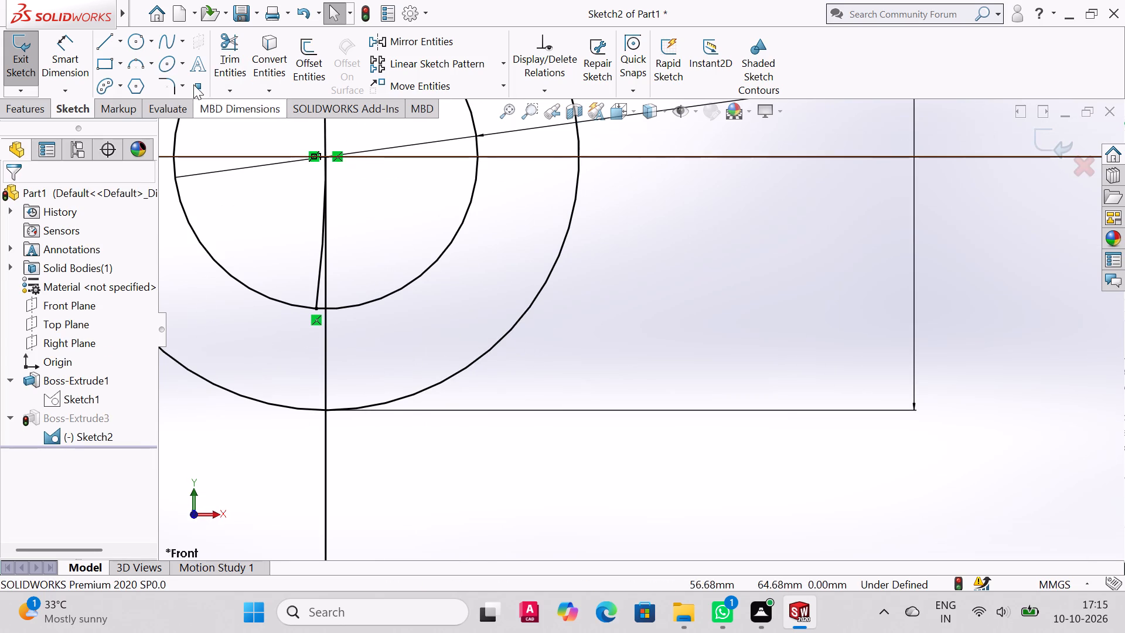
pyautogui.click(220, 56)
pyautogui.moveTo(299, 234); pyautogui.dragTo(304, 247)
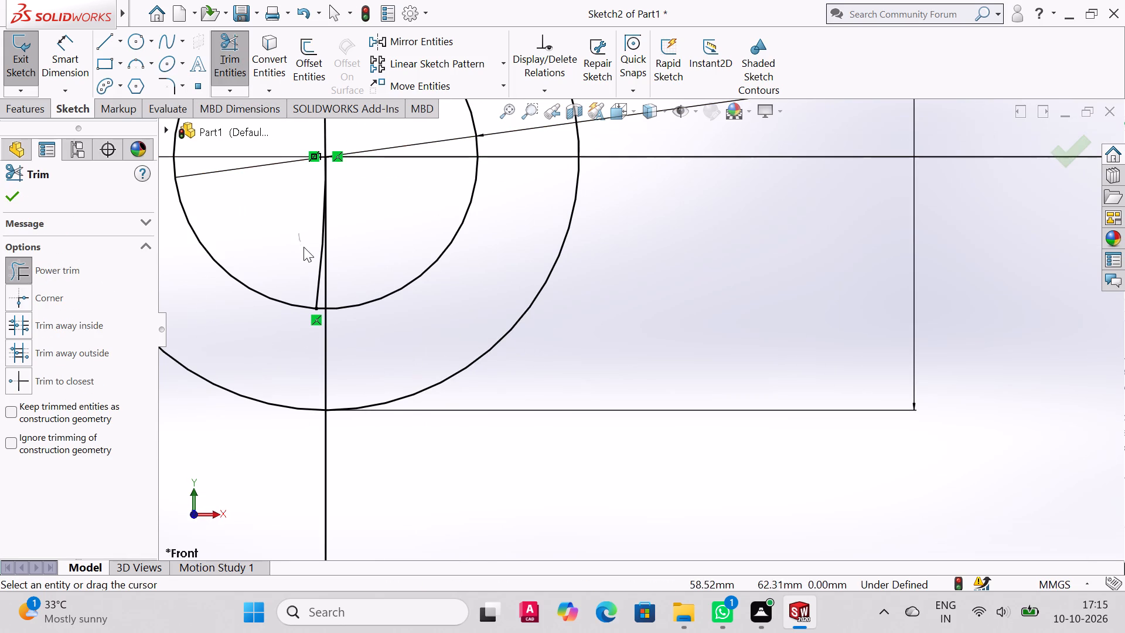
pyautogui.moveTo(304, 247); pyautogui.dragTo(318, 279)
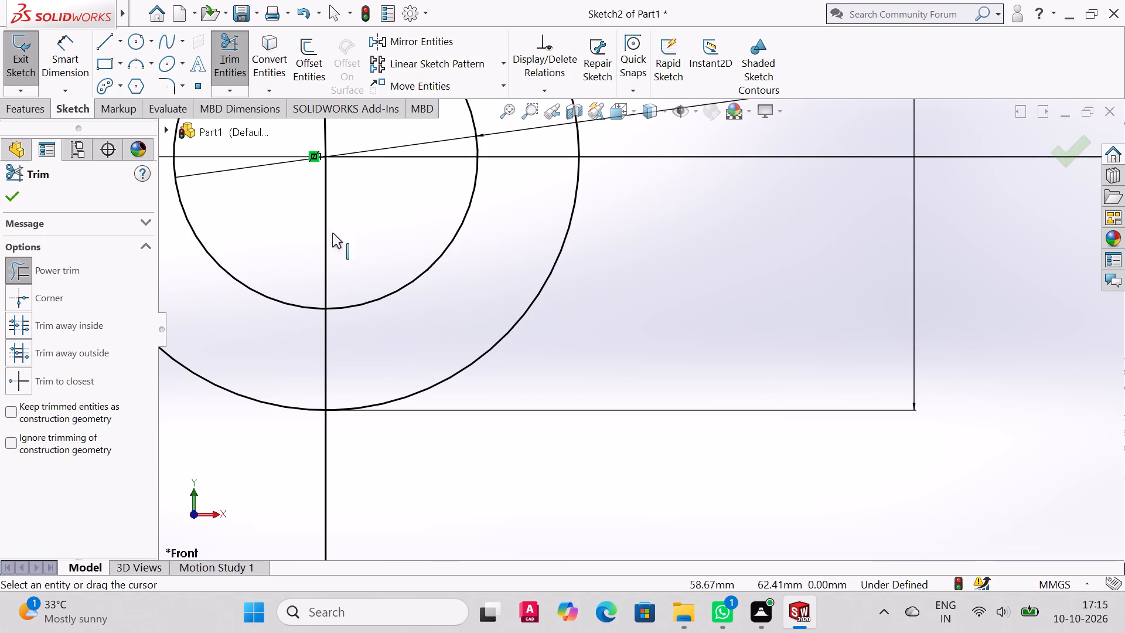
# Trim the matching arc tail below the centre of the upper 6 mm circle left of the bore.
pyautogui.scroll(8, 371, 227)
pyautogui.scroll(8, 408, 278)
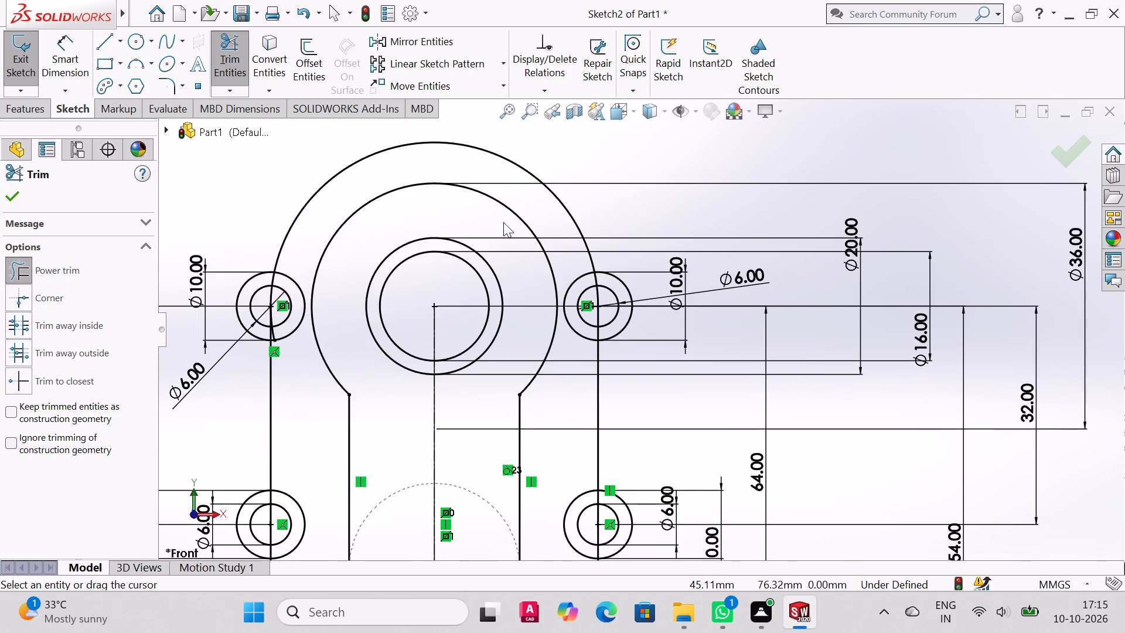
pyautogui.scroll(1, 500, 224)
pyautogui.click(528, 114)
pyautogui.moveTo(236, 241); pyautogui.dragTo(407, 379)
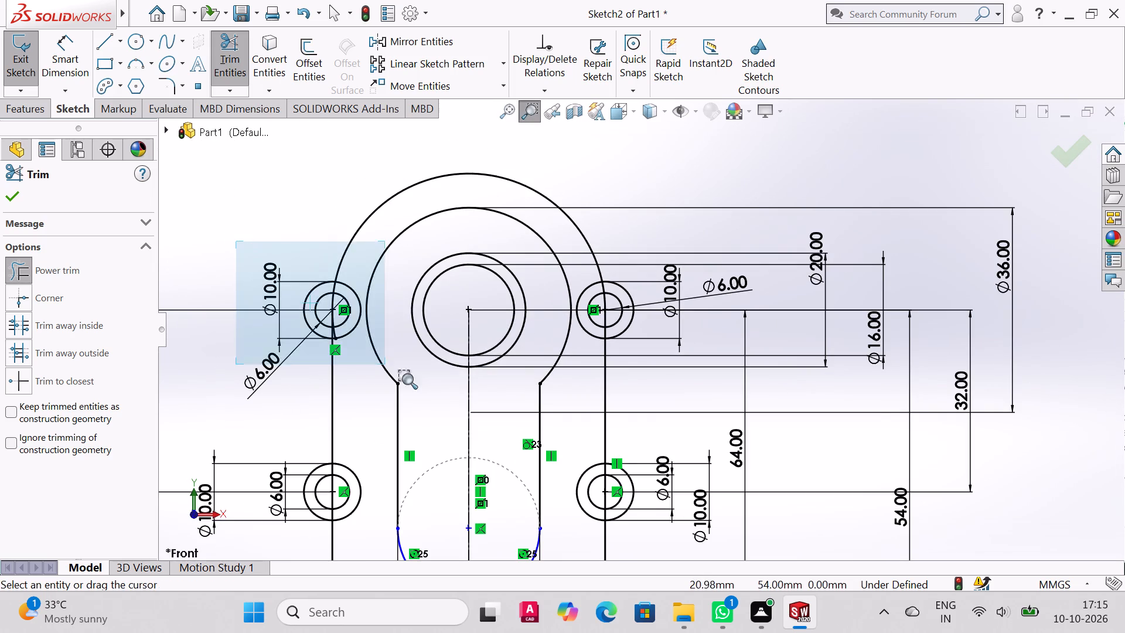
pyautogui.moveTo(407, 379); pyautogui.dragTo(420, 385)
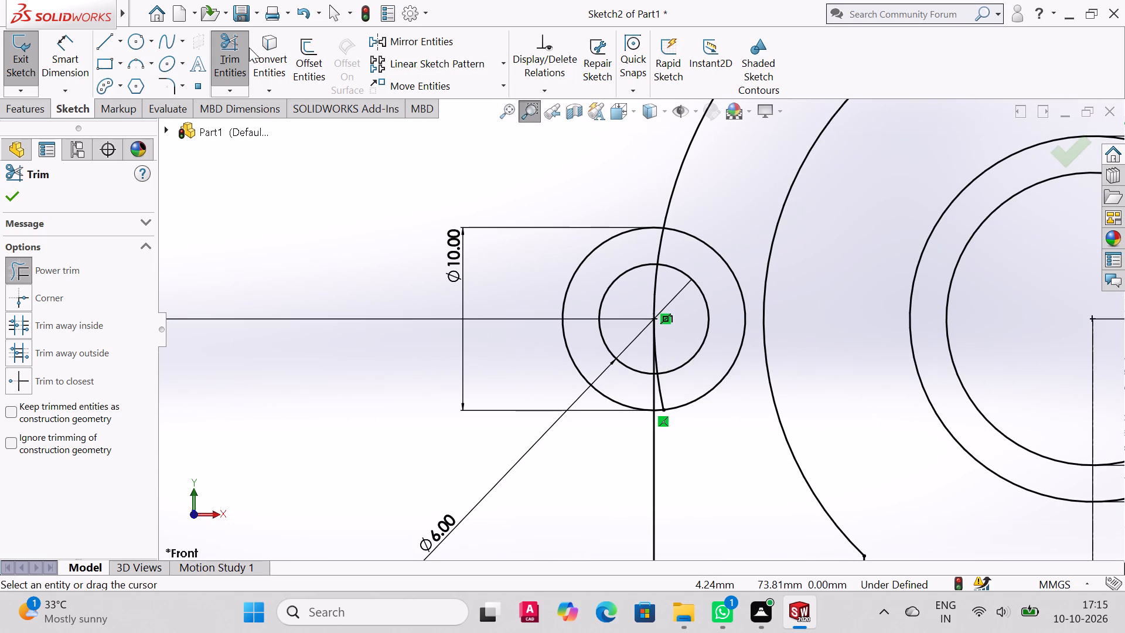
pyautogui.click(679, 383)
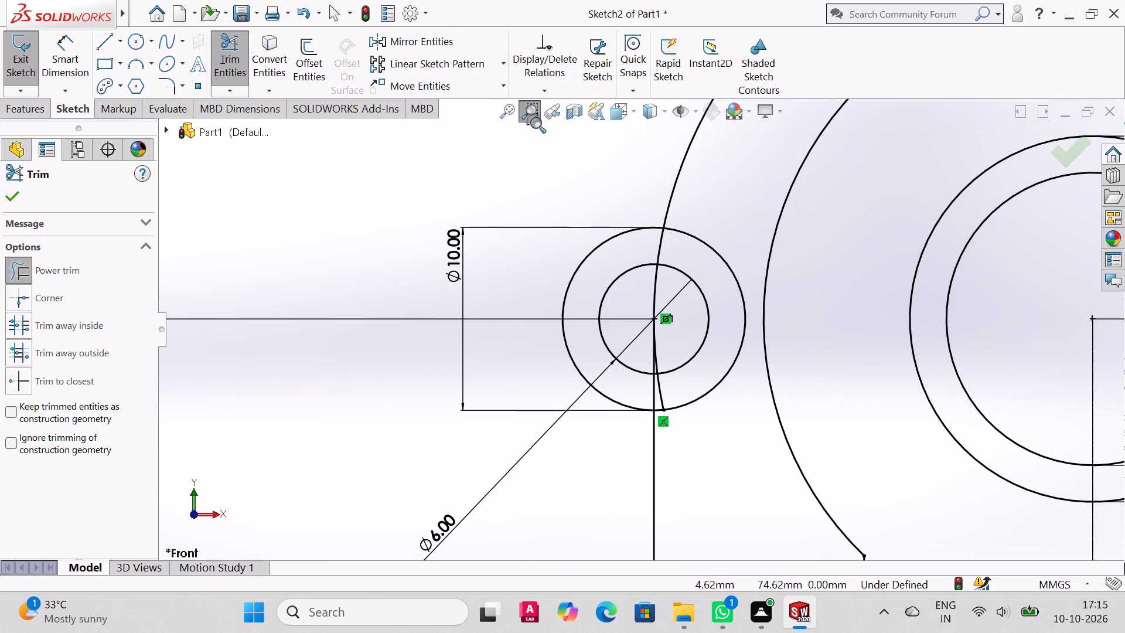
pyautogui.click(532, 119)
pyautogui.moveTo(670, 376); pyautogui.dragTo(662, 400)
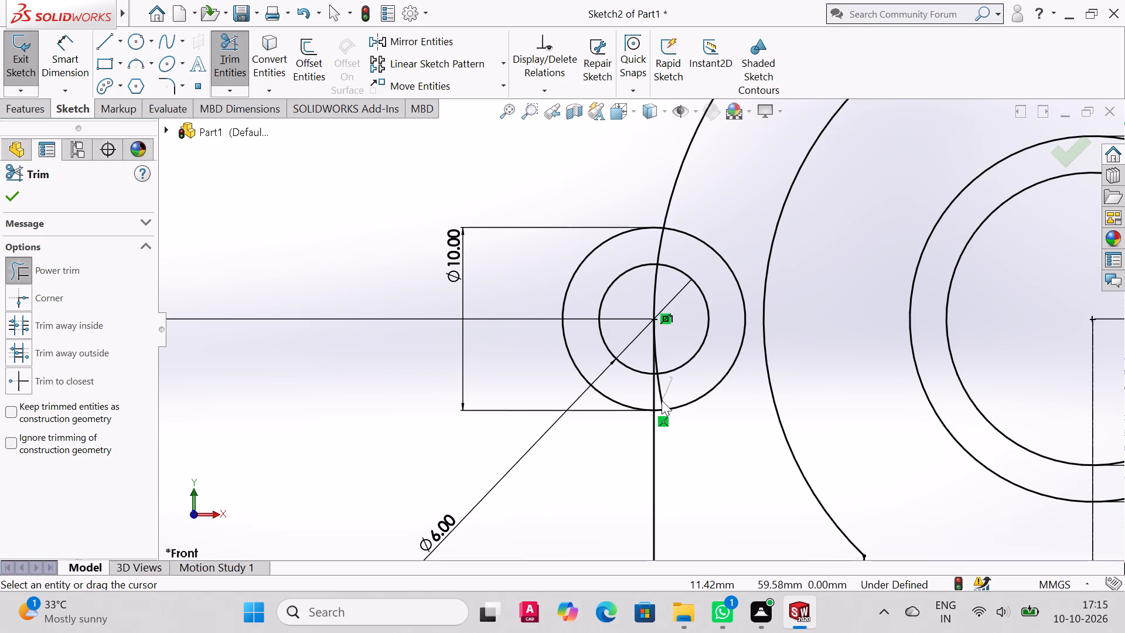
pyautogui.moveTo(662, 400); pyautogui.dragTo(662, 402)
pyautogui.moveTo(662, 355); pyautogui.dragTo(657, 370)
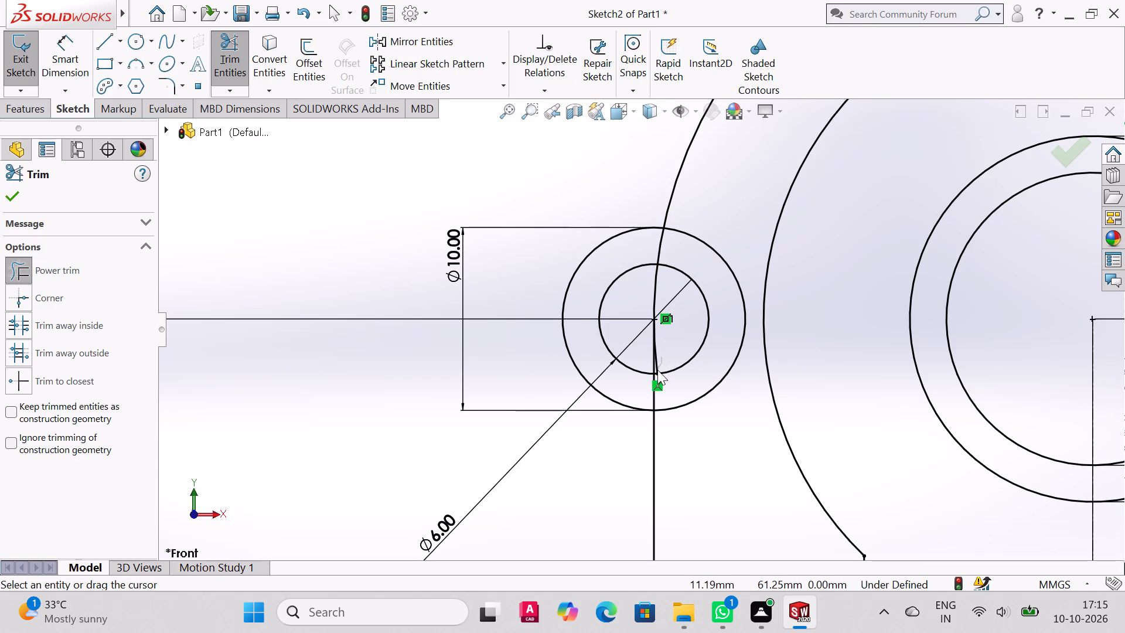
pyautogui.moveTo(657, 370); pyautogui.dragTo(657, 372)
pyautogui.scroll(13, 751, 341)
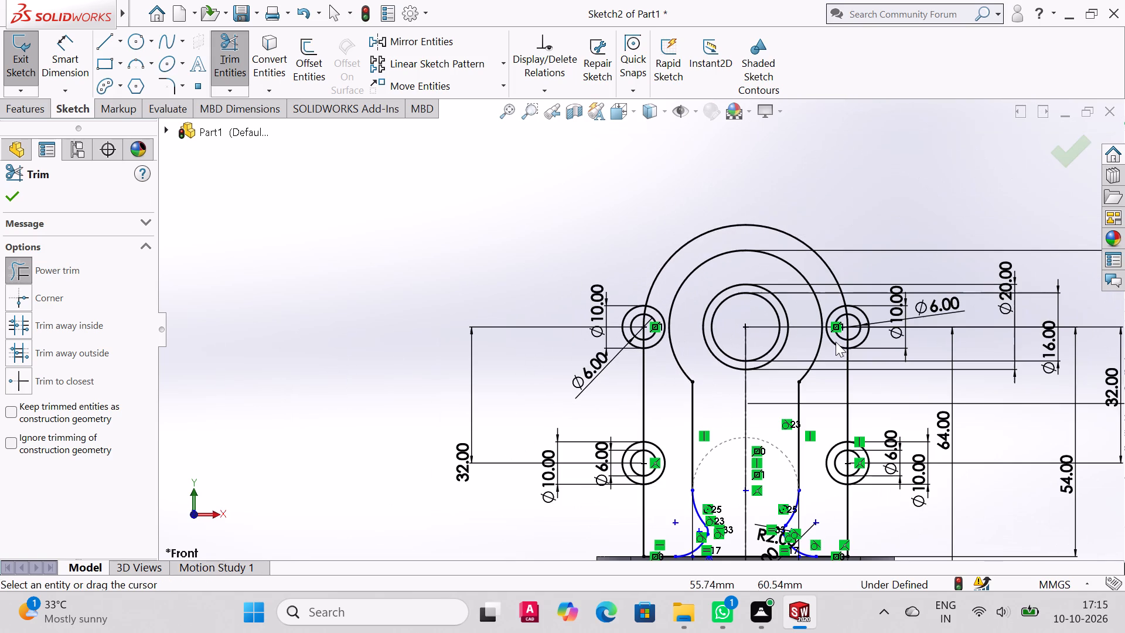
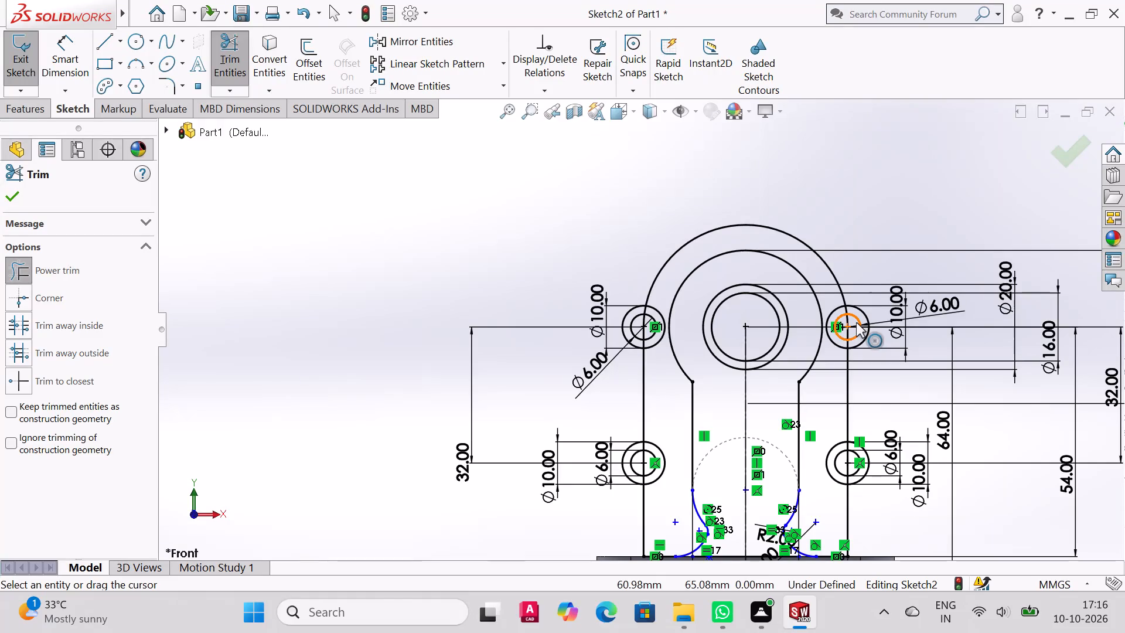
# Examine the trimmed 24 mm radius arc, the side circles and the side lines of the web sketch at close range.
pyautogui.scroll(1, 738, 183)
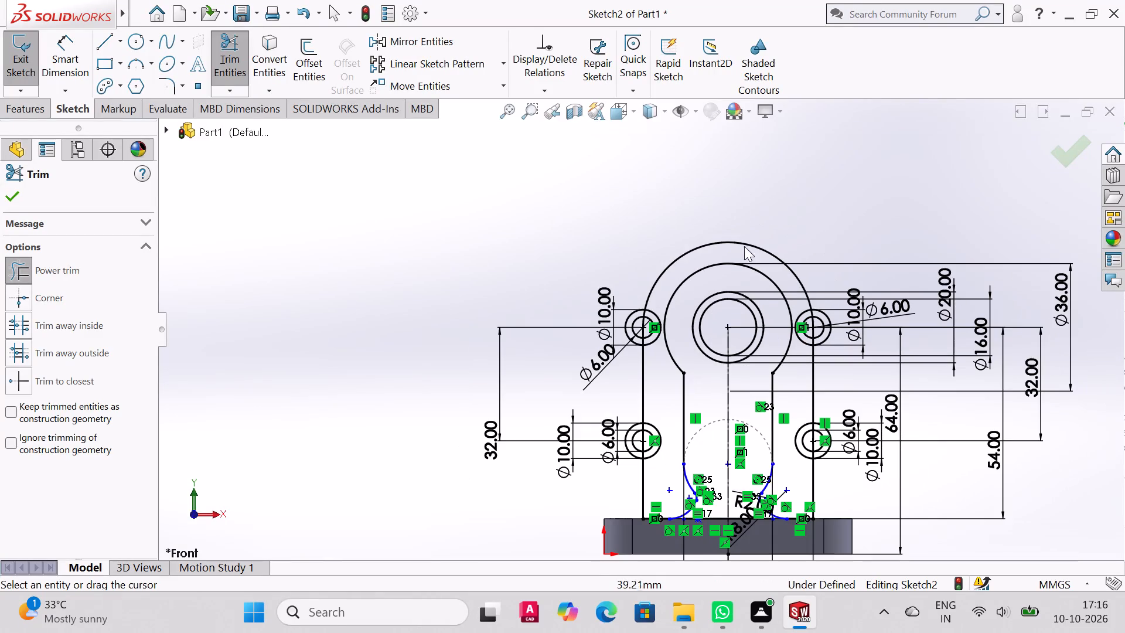
pyautogui.scroll(-3, 764, 253)
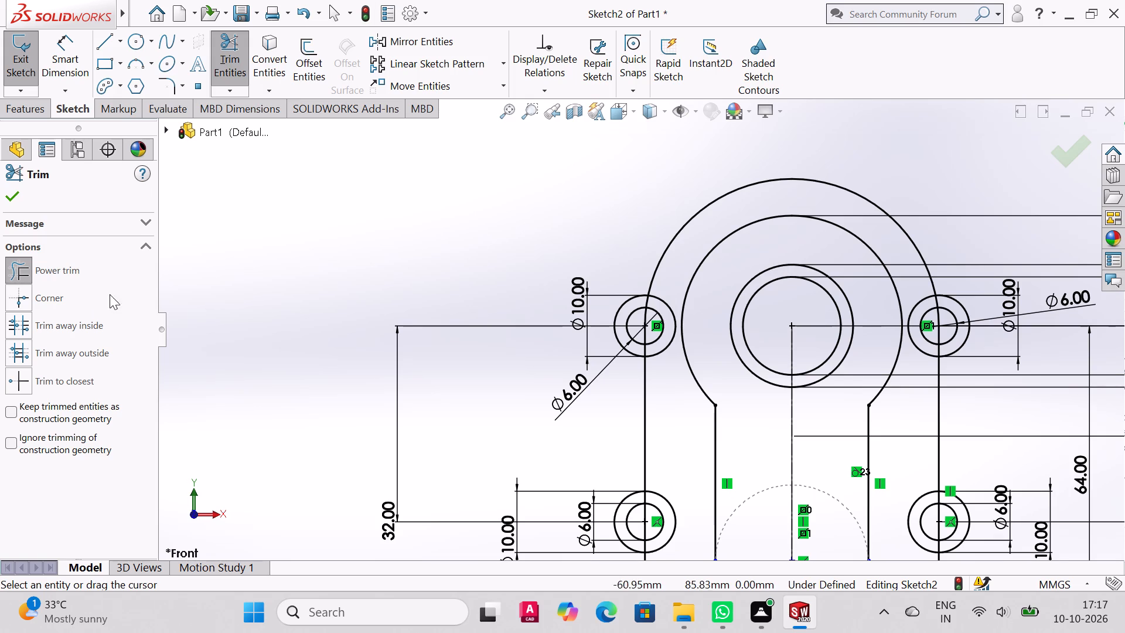
pyautogui.click(18, 199)
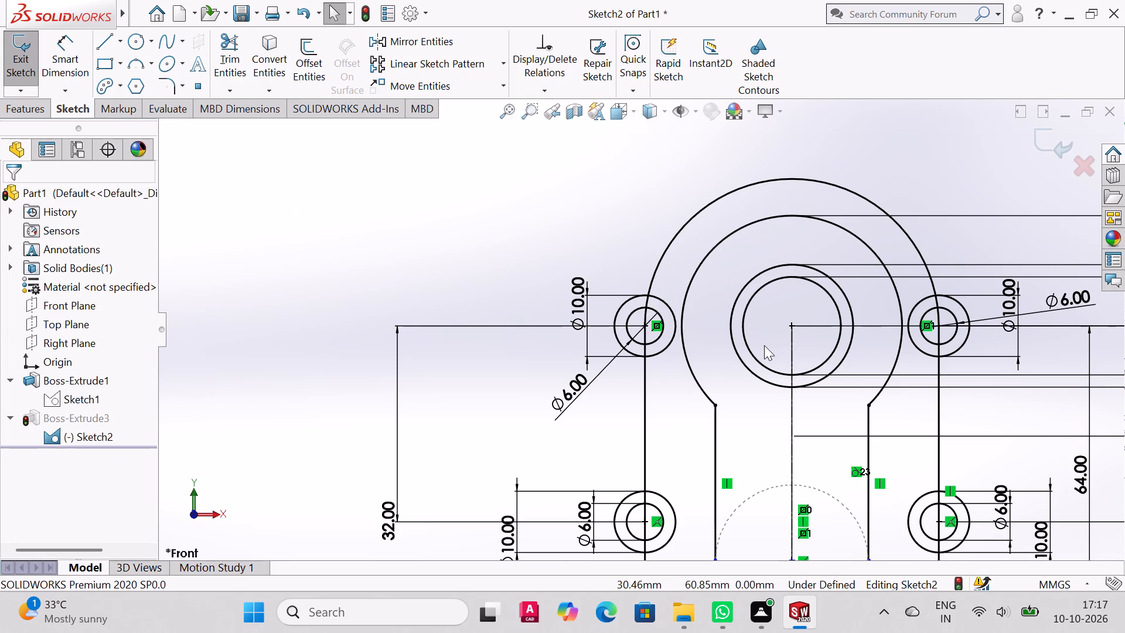
pyautogui.scroll(-4, 871, 298)
pyautogui.scroll(7, 871, 298)
pyautogui.click(871, 298)
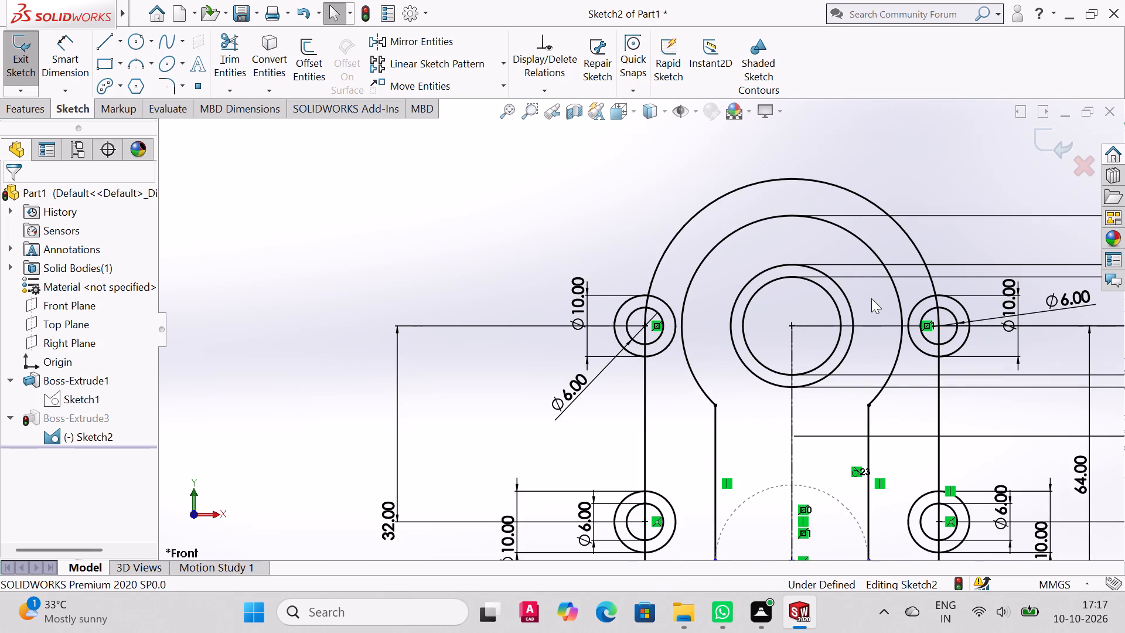
pyautogui.hotkey('ctrl', '1')
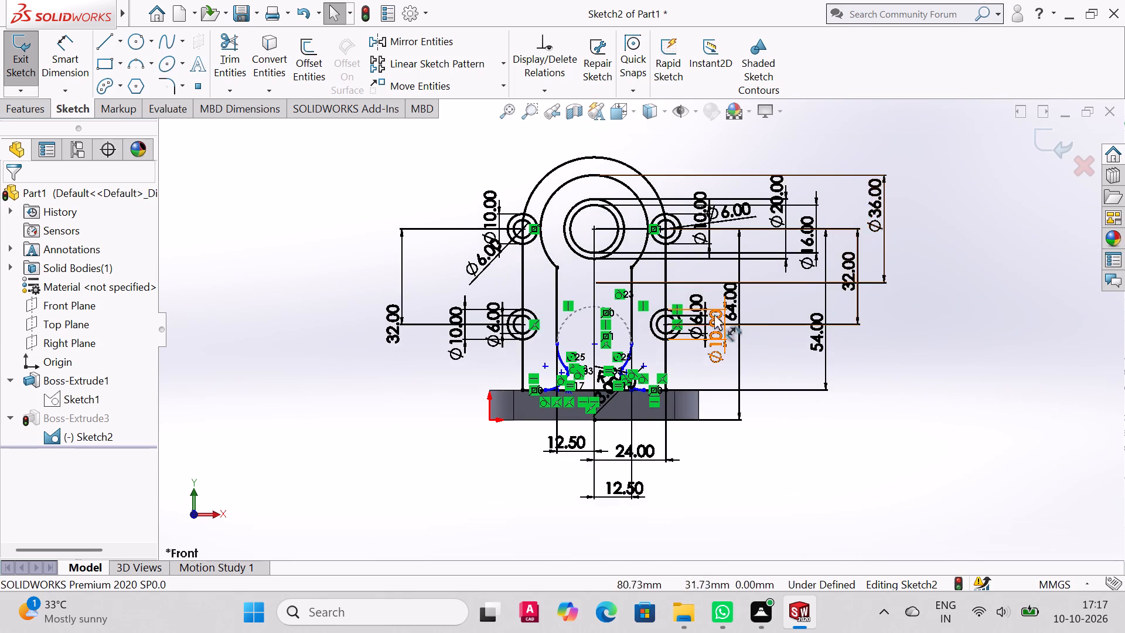
pyautogui.scroll(4, 636, 284)
pyautogui.scroll(-16, 636, 284)
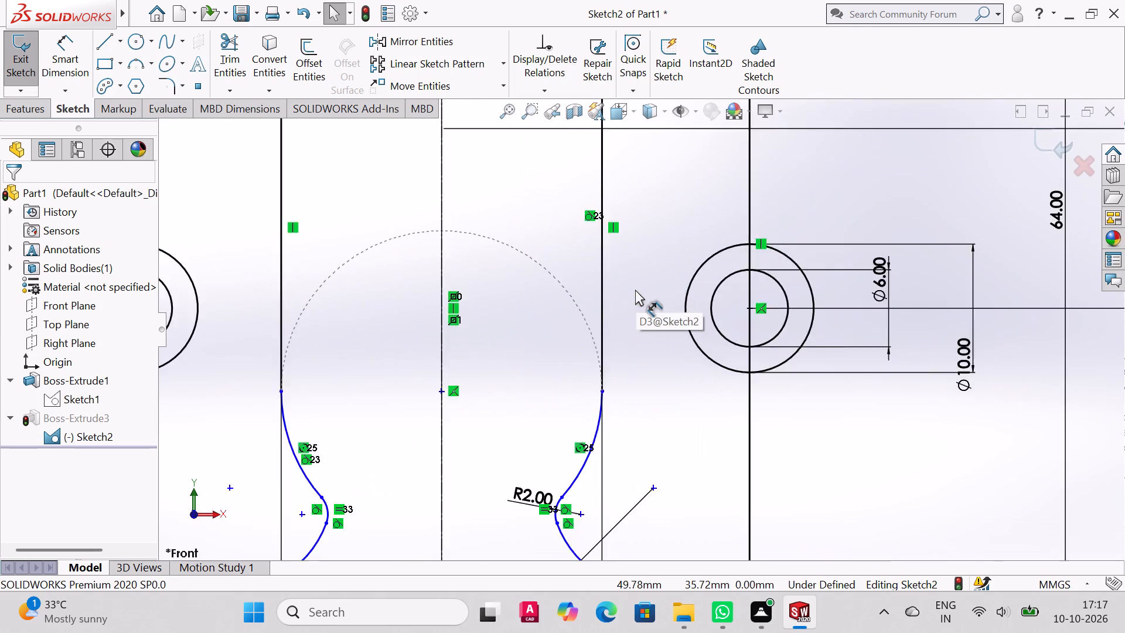
pyautogui.scroll(-3, 635, 290)
pyautogui.scroll(1, 636, 289)
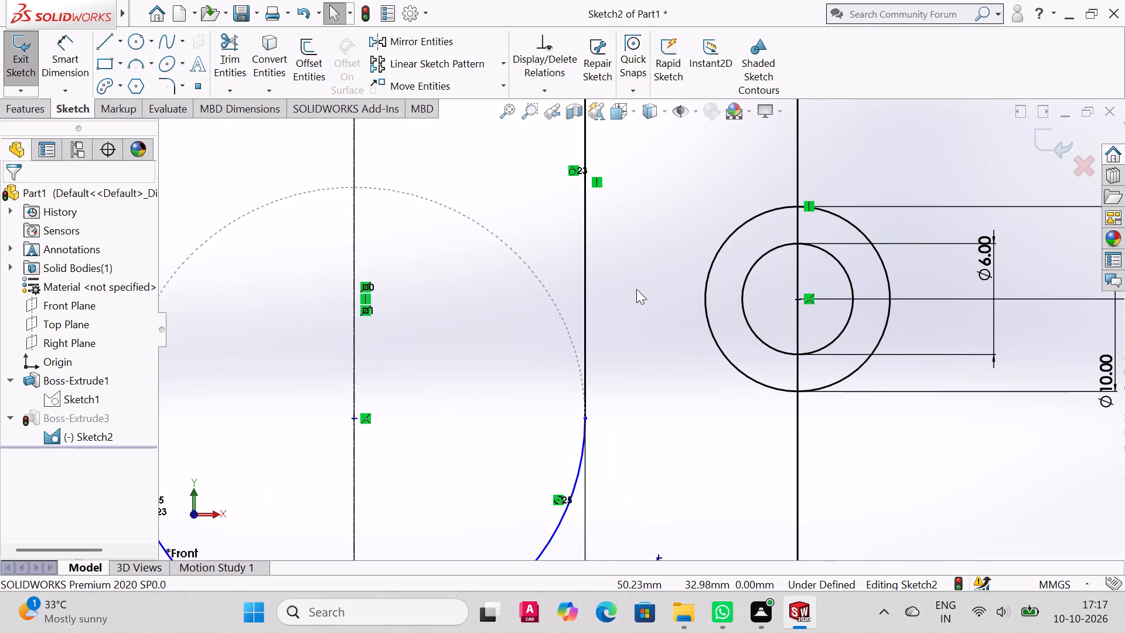
pyautogui.scroll(1, 636, 289)
pyautogui.scroll(-7, 636, 289)
pyautogui.scroll(4, 636, 292)
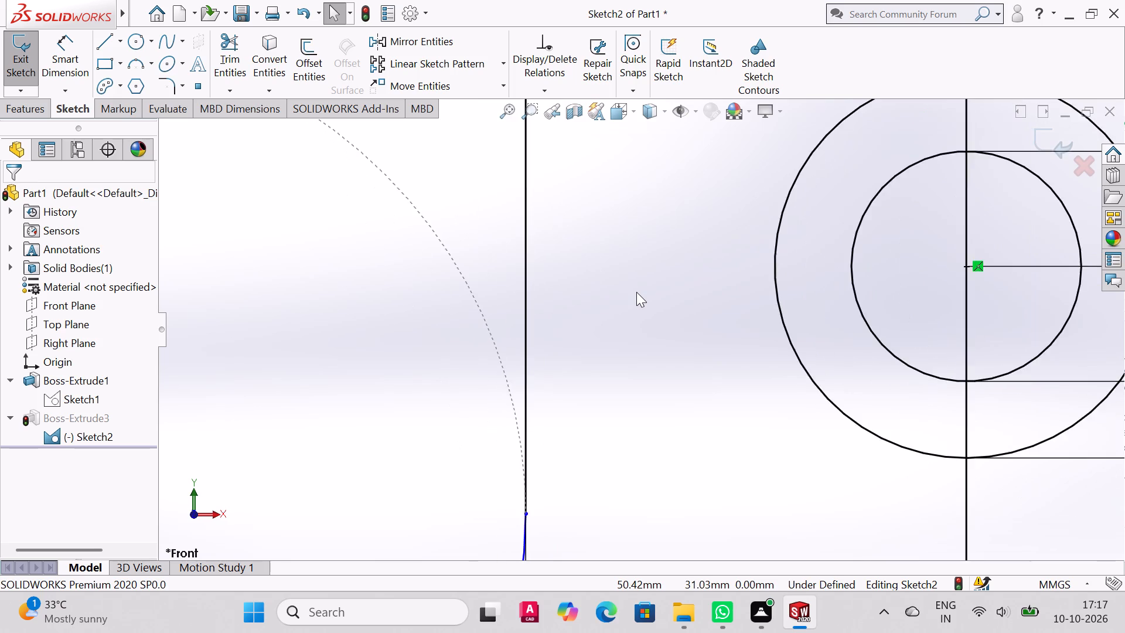
pyautogui.scroll(15, 636, 292)
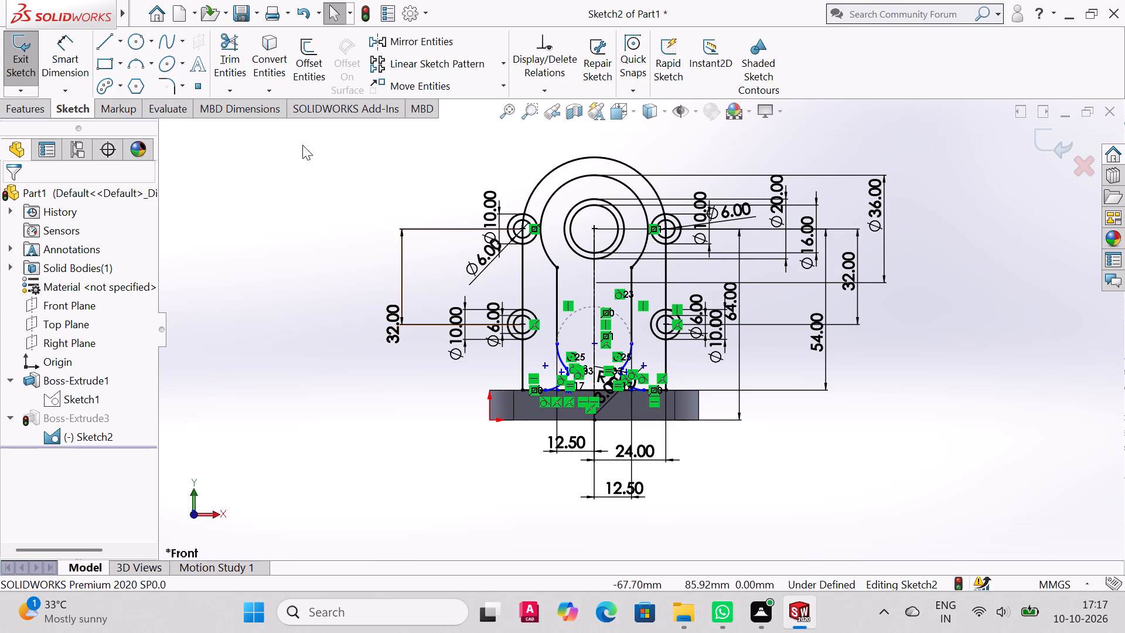
# Trim away the 24 mm radius arc over the bore between the two upper 10 mm circles.
pyautogui.click(531, 107)
pyautogui.moveTo(416, 125); pyautogui.dragTo(631, 163)
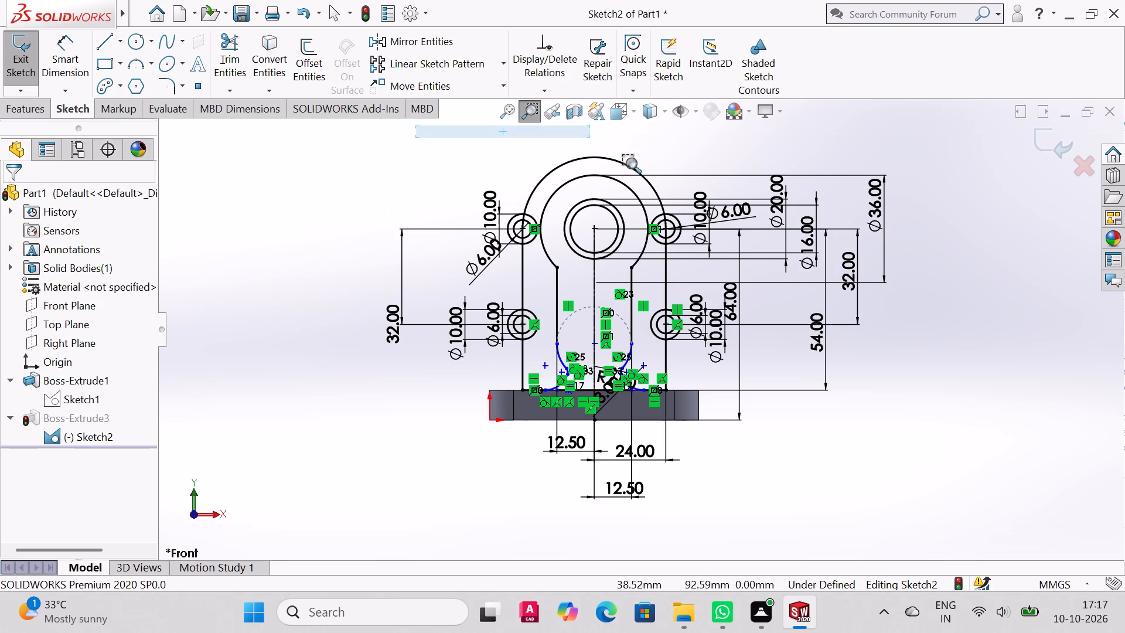
pyautogui.moveTo(631, 163); pyautogui.dragTo(799, 333)
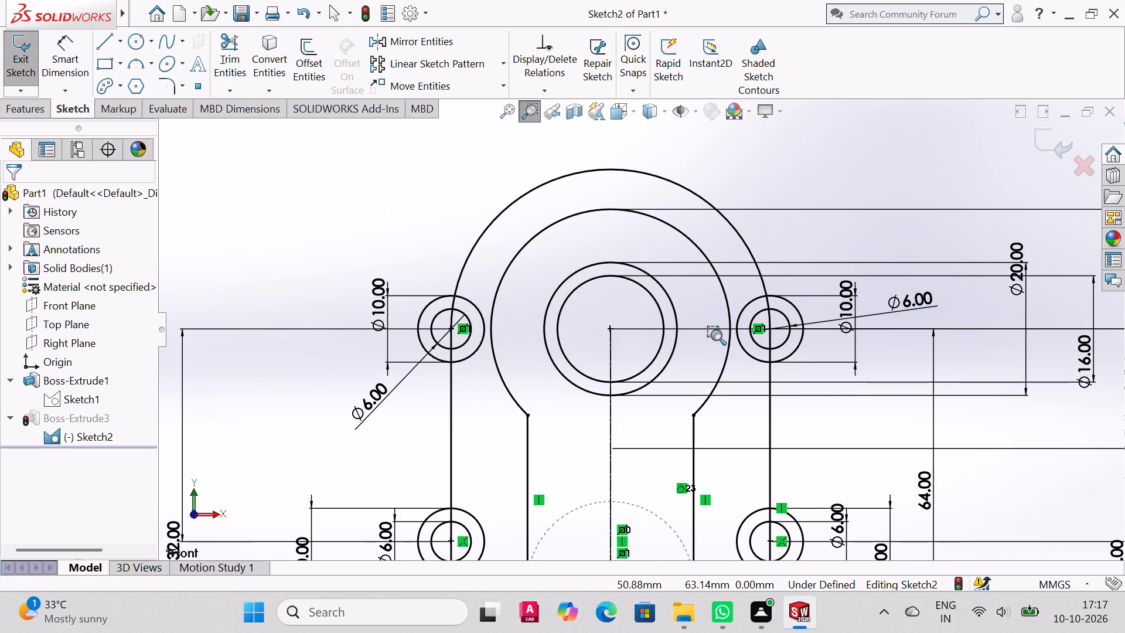
pyautogui.scroll(3, 578, 342)
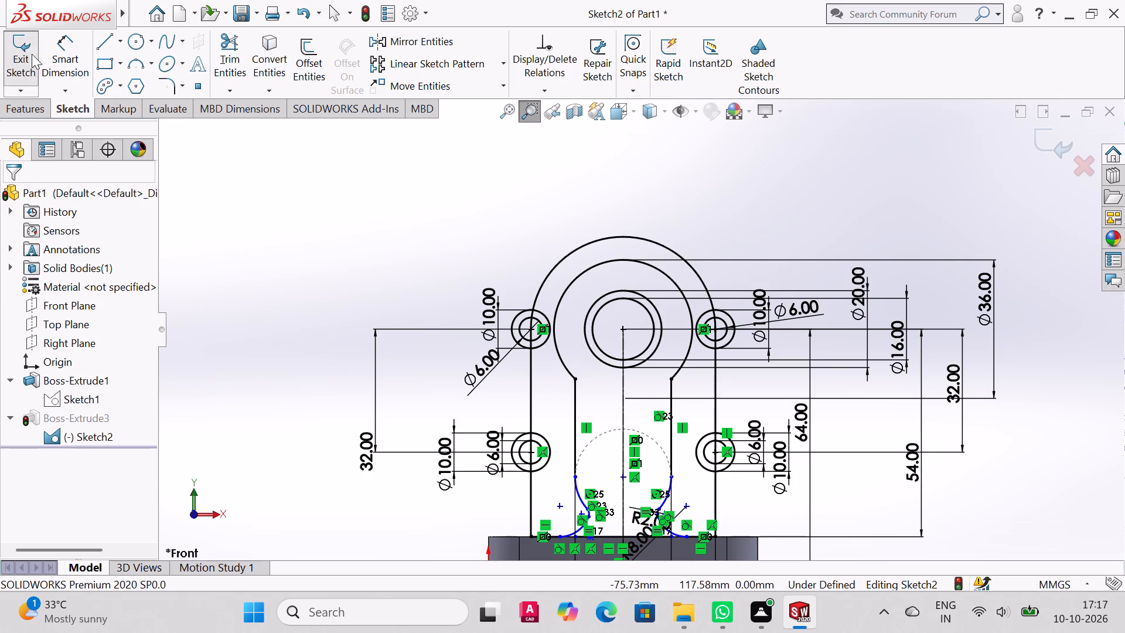
pyautogui.click(226, 44)
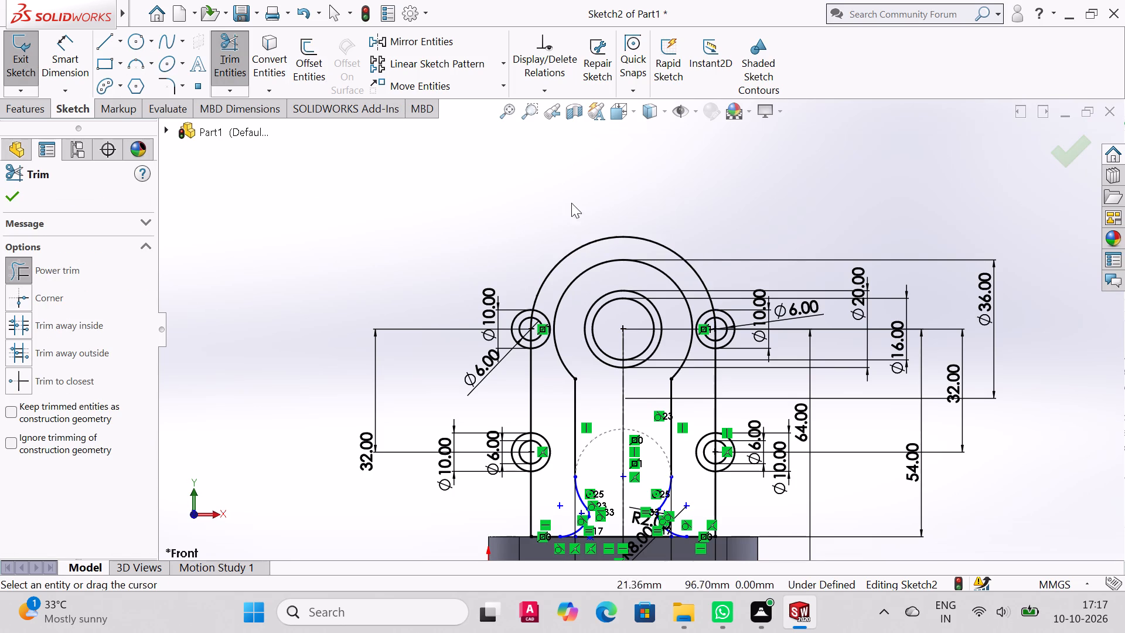
pyautogui.moveTo(572, 203); pyautogui.dragTo(600, 252)
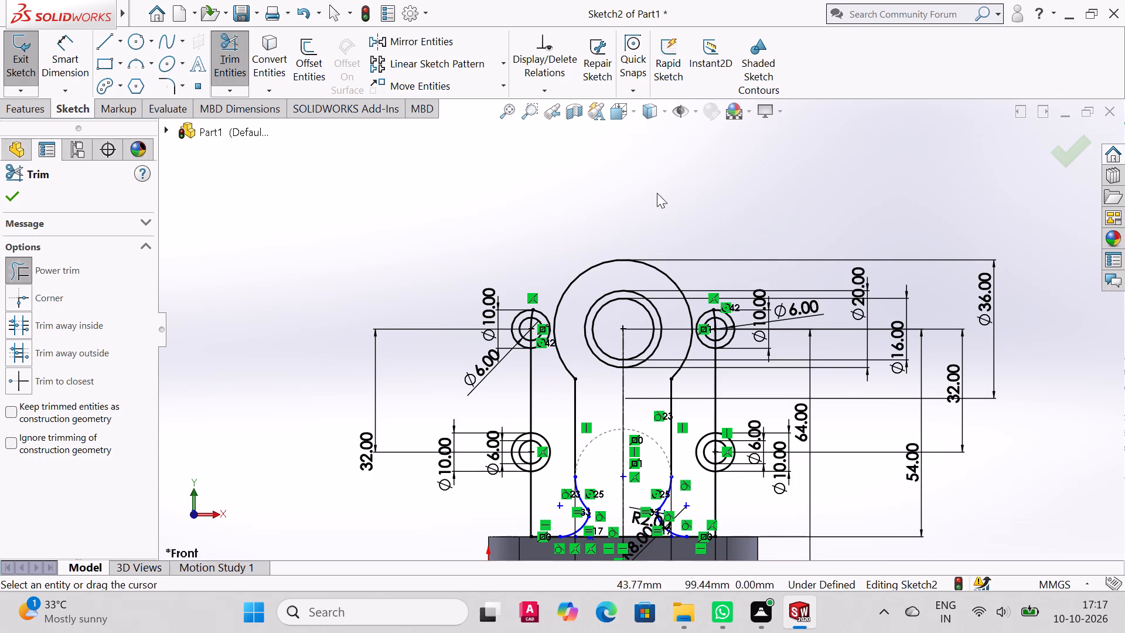
# Trim the vertical side line right of the bore between the upper and lower circles and inside the upper circles.
pyautogui.scroll(1, 776, 366)
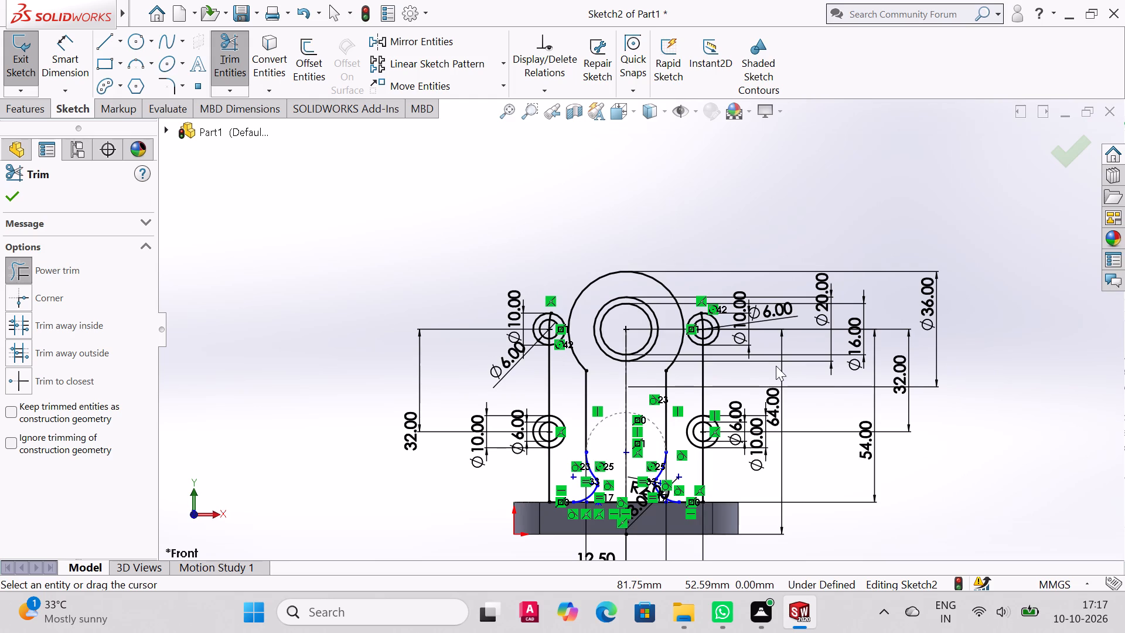
pyautogui.scroll(2, 765, 382)
pyautogui.scroll(-7, 765, 382)
pyautogui.moveTo(728, 419); pyautogui.dragTo(728, 419)
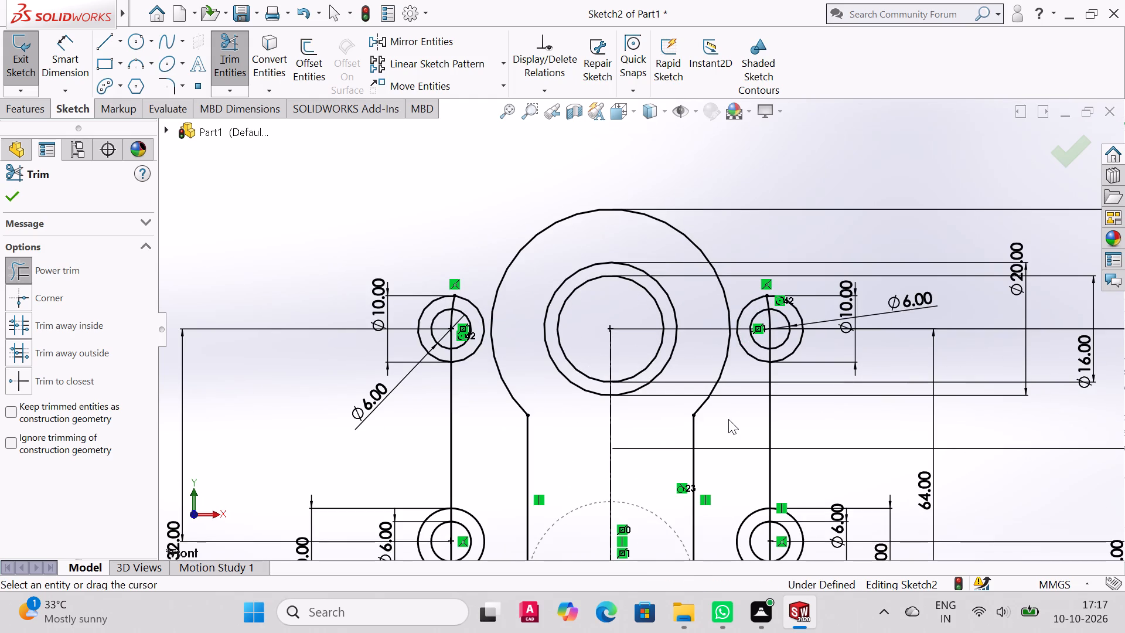
pyautogui.moveTo(728, 419); pyautogui.dragTo(783, 426)
pyautogui.moveTo(758, 339); pyautogui.dragTo(772, 343)
pyautogui.moveTo(763, 355); pyautogui.dragTo(780, 354)
pyautogui.moveTo(762, 314); pyautogui.dragTo(777, 318)
# Trim the leftover 24 mm radius arc pieces inside the upper 10 mm and 6 mm circles right of the bore.
pyautogui.click(525, 117)
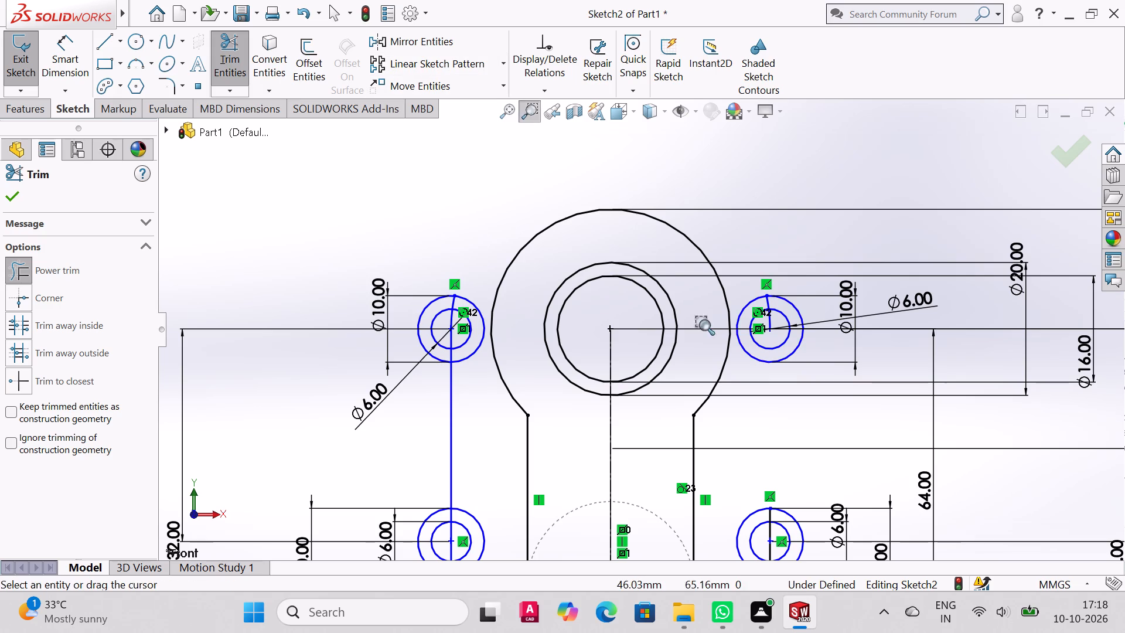
pyautogui.moveTo(680, 259); pyautogui.dragTo(926, 391)
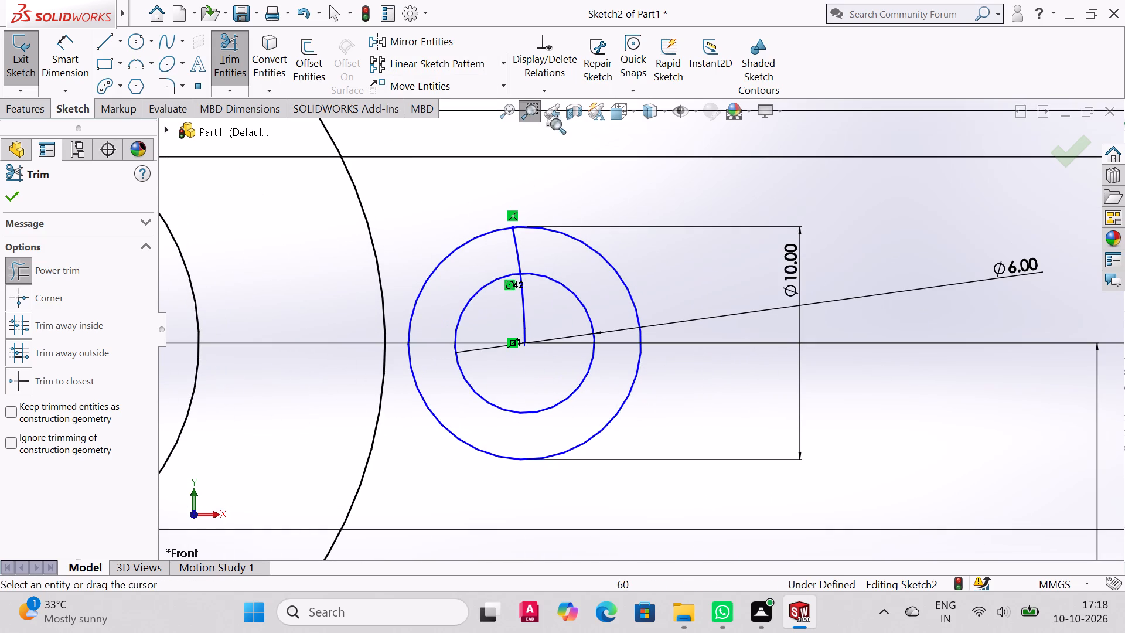
pyautogui.click(537, 110)
pyautogui.moveTo(503, 249); pyautogui.dragTo(539, 251)
pyautogui.moveTo(502, 307); pyautogui.dragTo(538, 314)
pyautogui.scroll(2, 522, 339)
pyautogui.scroll(-5, 522, 338)
pyautogui.scroll(5, 522, 337)
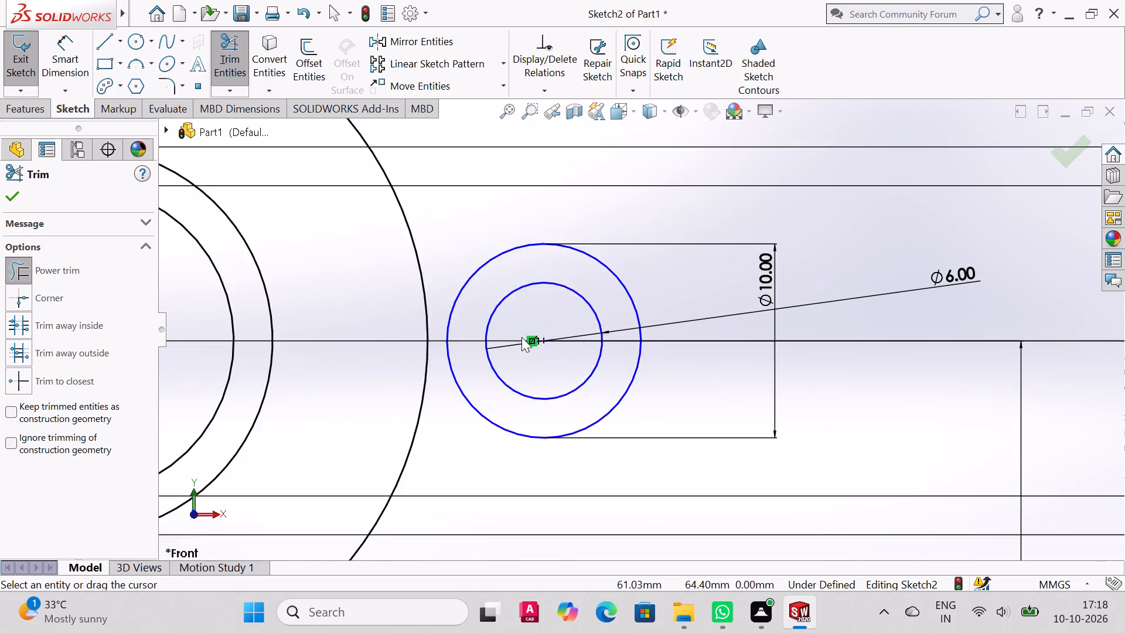
pyautogui.scroll(15, 521, 337)
pyautogui.scroll(-2, 636, 474)
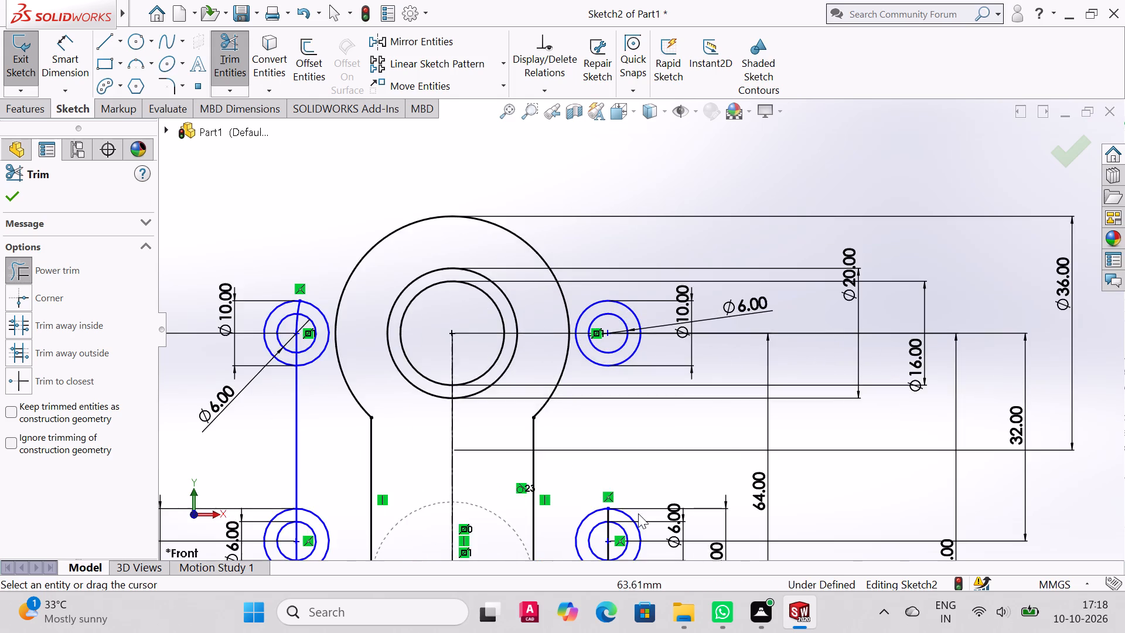
# Trim the vertical side line below the lower 10 mm circle on the web's right side, plus its pieces inside the lower circles.
pyautogui.scroll(4, 638, 510)
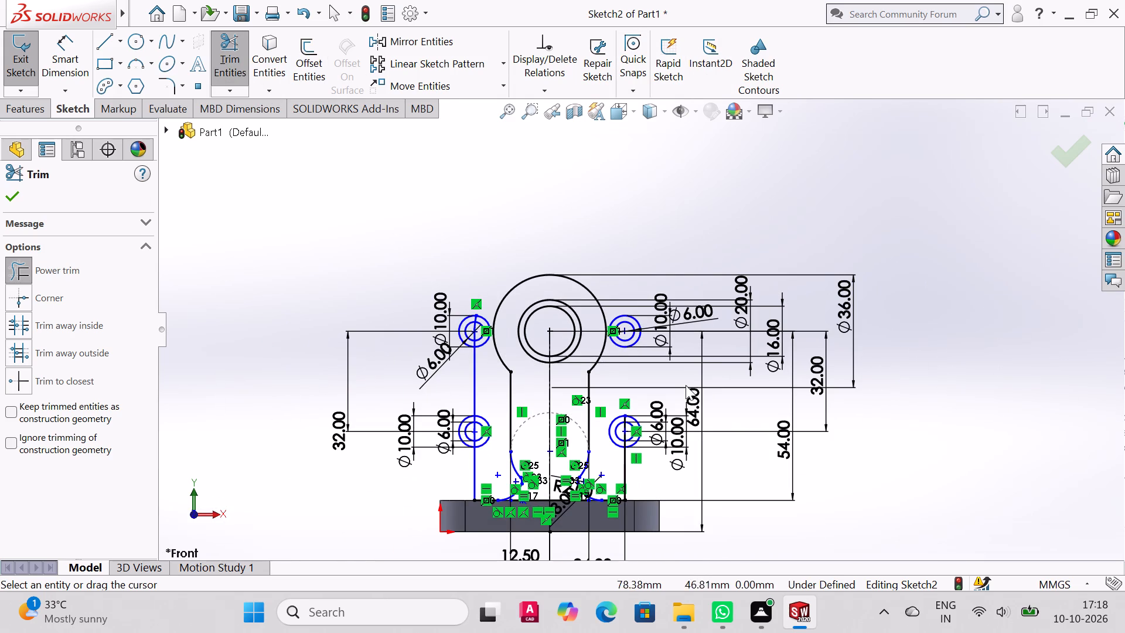
pyautogui.moveTo(607, 464); pyautogui.dragTo(642, 486)
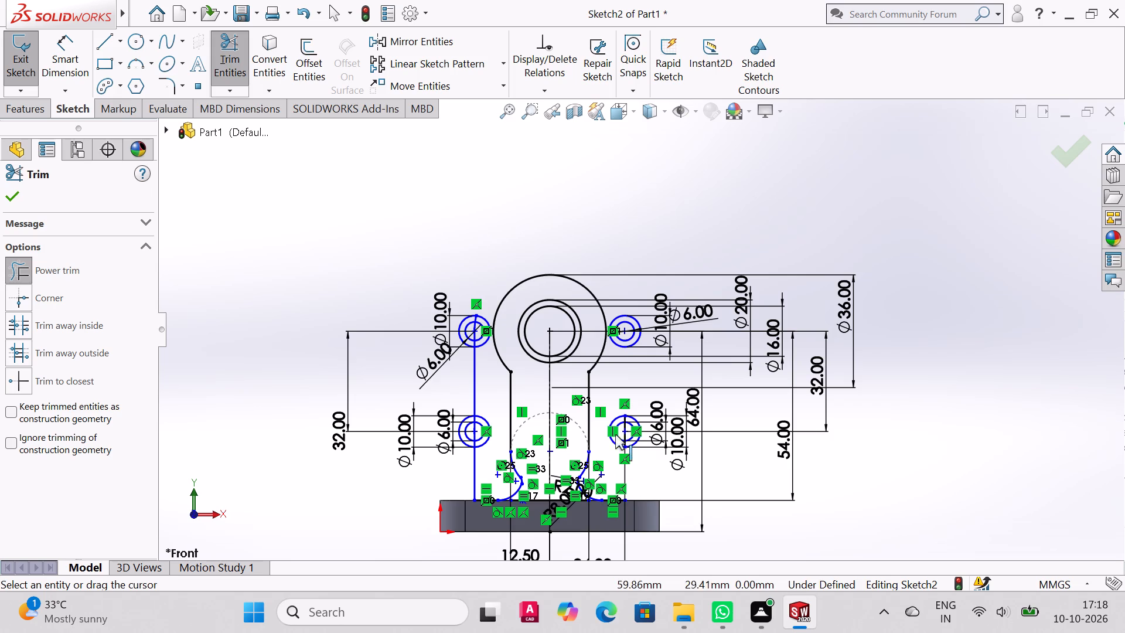
pyautogui.click(517, 112)
pyautogui.click(524, 115)
pyautogui.moveTo(577, 179); pyautogui.dragTo(844, 469)
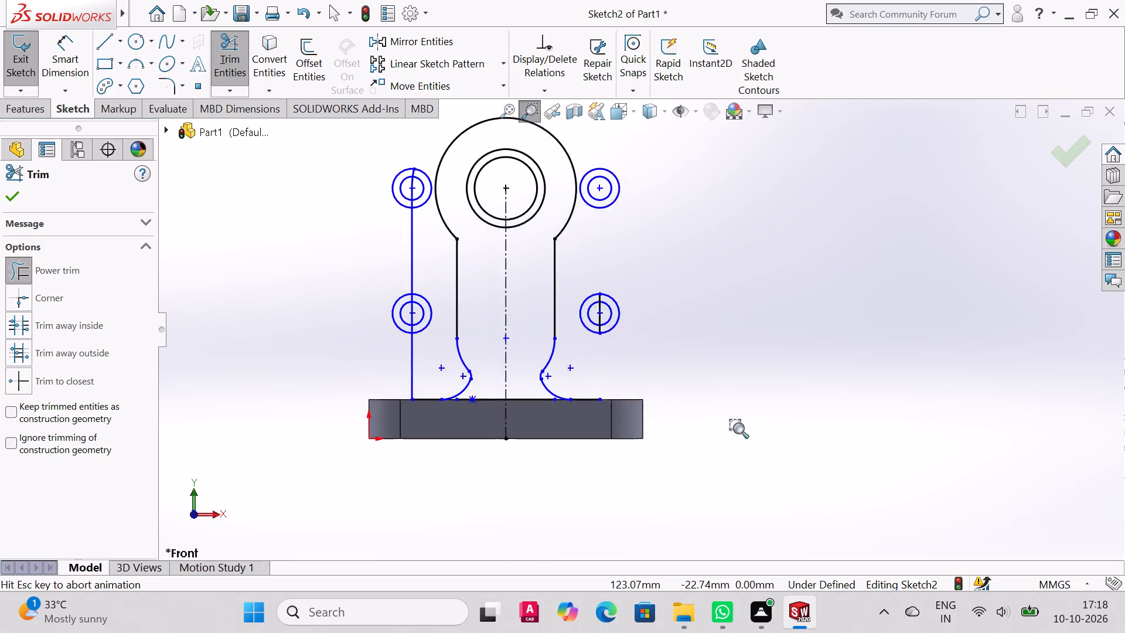
pyautogui.moveTo(475, 189); pyautogui.dragTo(679, 370)
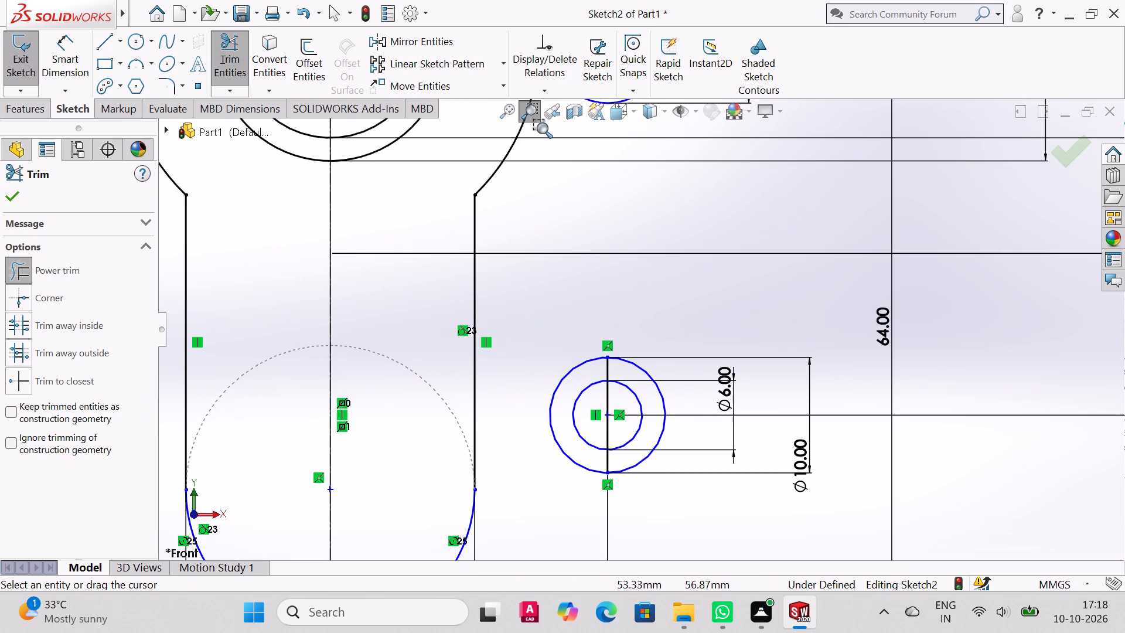
pyautogui.click(531, 114)
pyautogui.moveTo(588, 400); pyautogui.dragTo(615, 416)
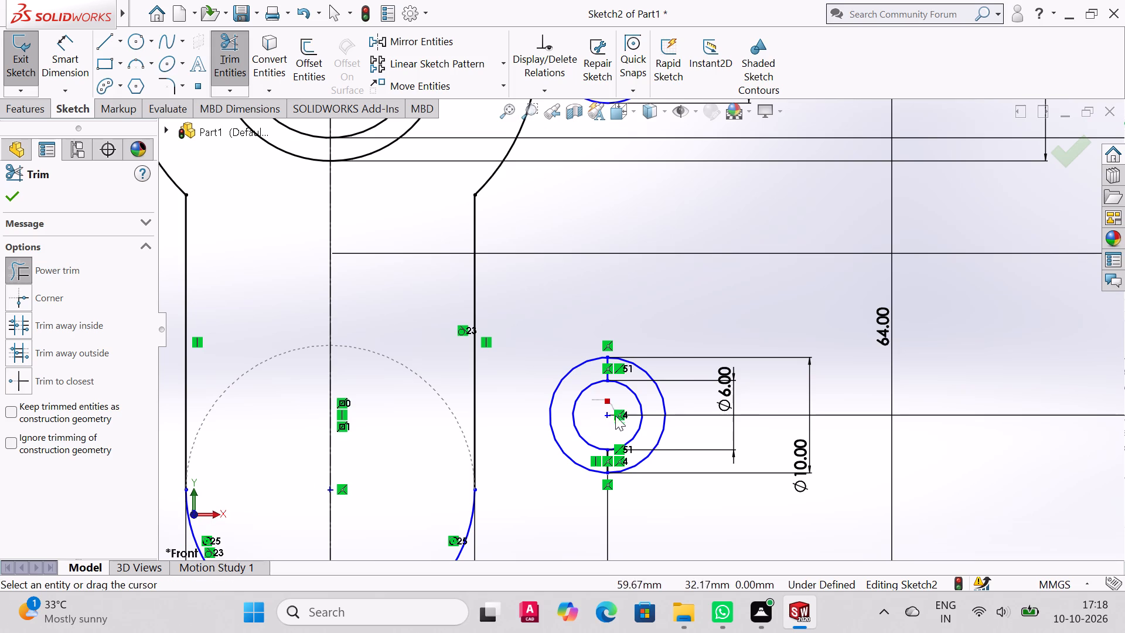
pyautogui.moveTo(615, 416); pyautogui.dragTo(607, 434)
pyautogui.moveTo(597, 372); pyautogui.dragTo(609, 372)
pyautogui.moveTo(589, 455); pyautogui.dragTo(591, 455)
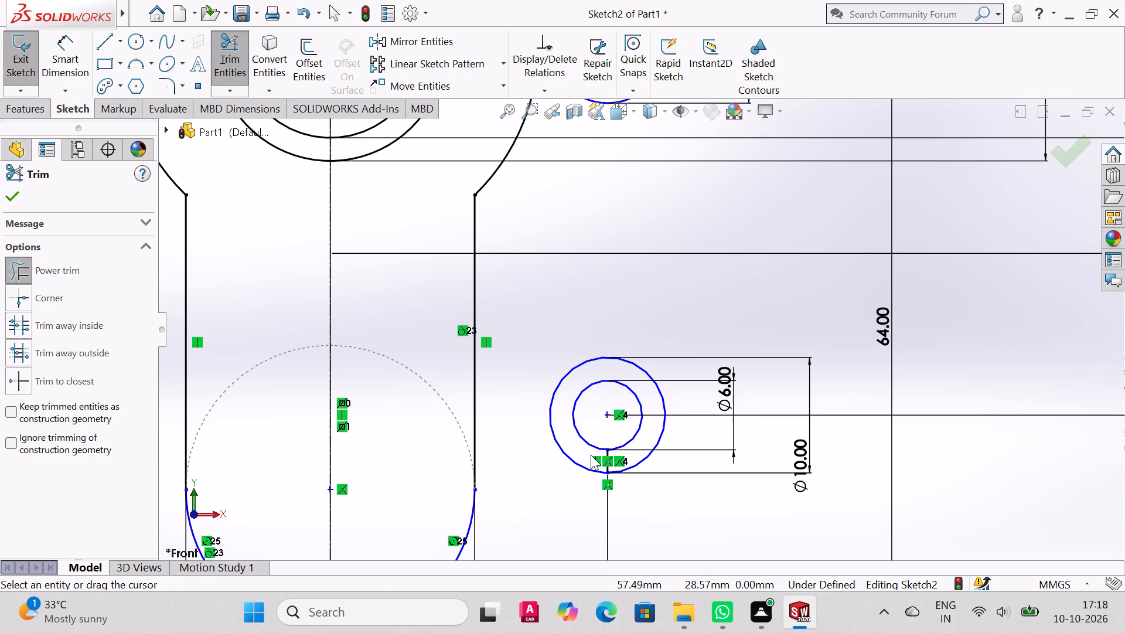
pyautogui.moveTo(591, 455); pyautogui.dragTo(615, 463)
# Trim the vertical side line left of the web between the upper and lower 10 mm circles and below the lower one.
pyautogui.scroll(7, 581, 392)
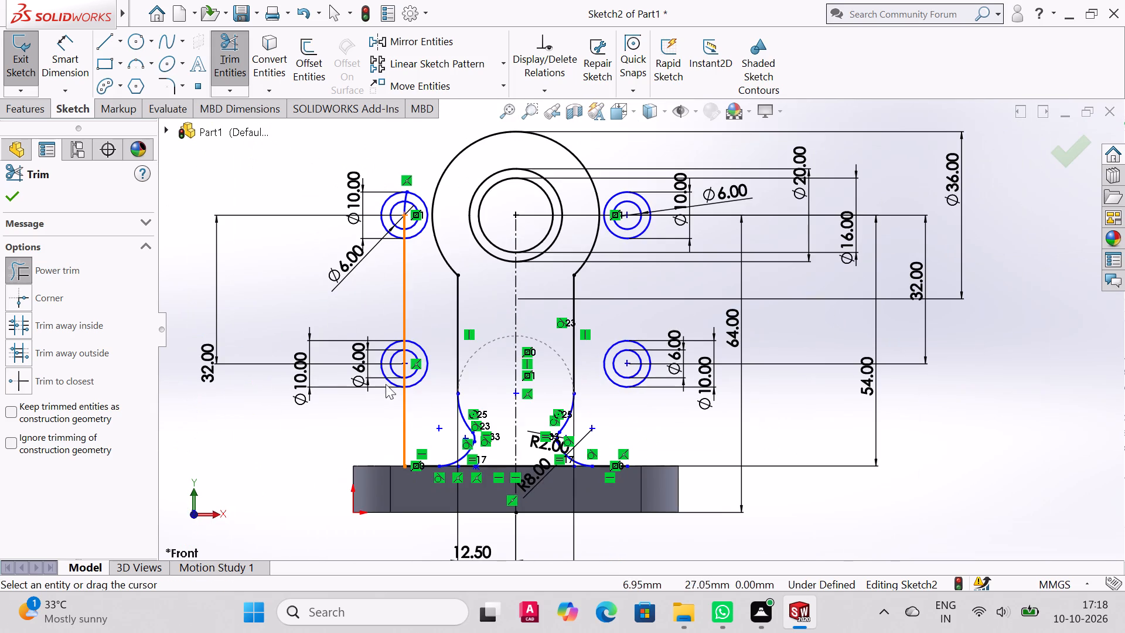
pyautogui.moveTo(367, 277); pyautogui.dragTo(429, 314)
pyautogui.moveTo(371, 409); pyautogui.dragTo(414, 435)
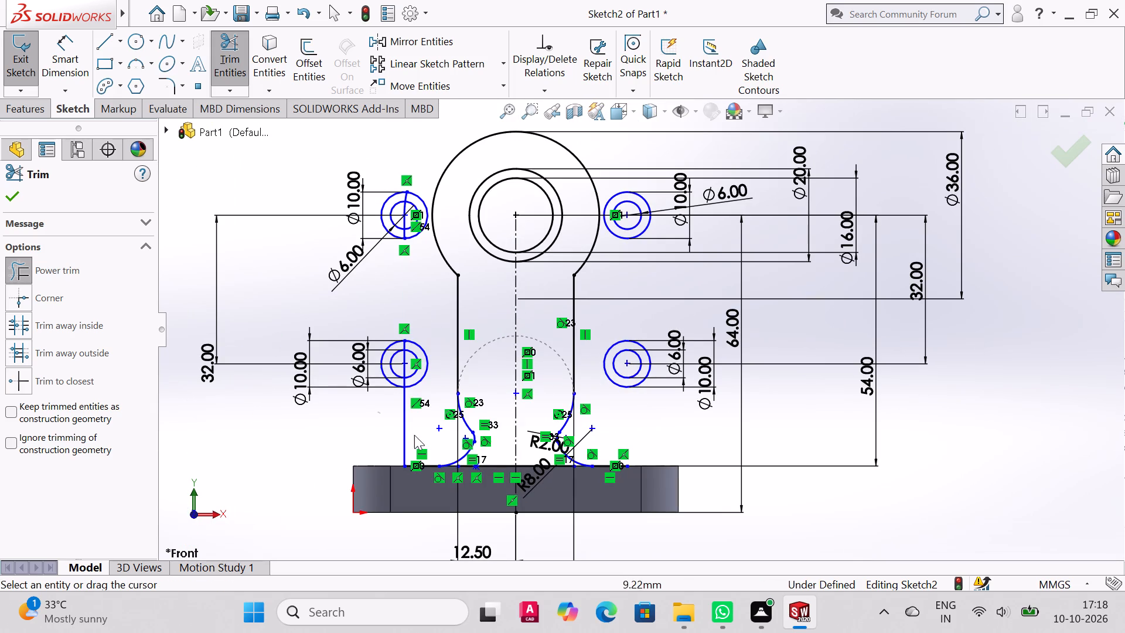
pyautogui.moveTo(414, 435); pyautogui.dragTo(418, 436)
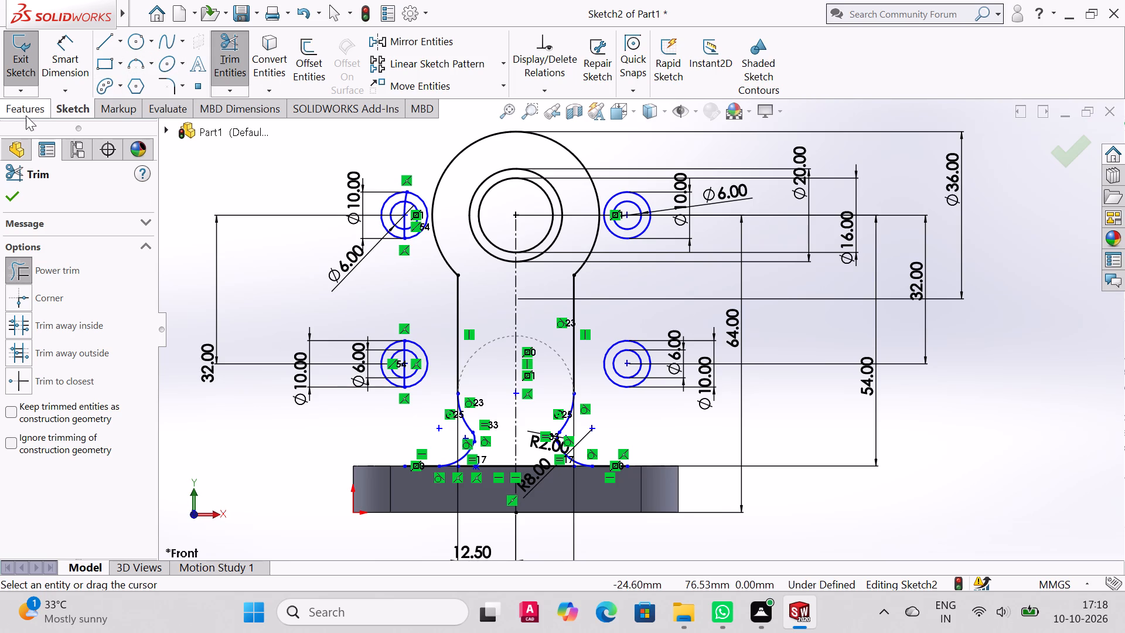
pyautogui.click(5, 200)
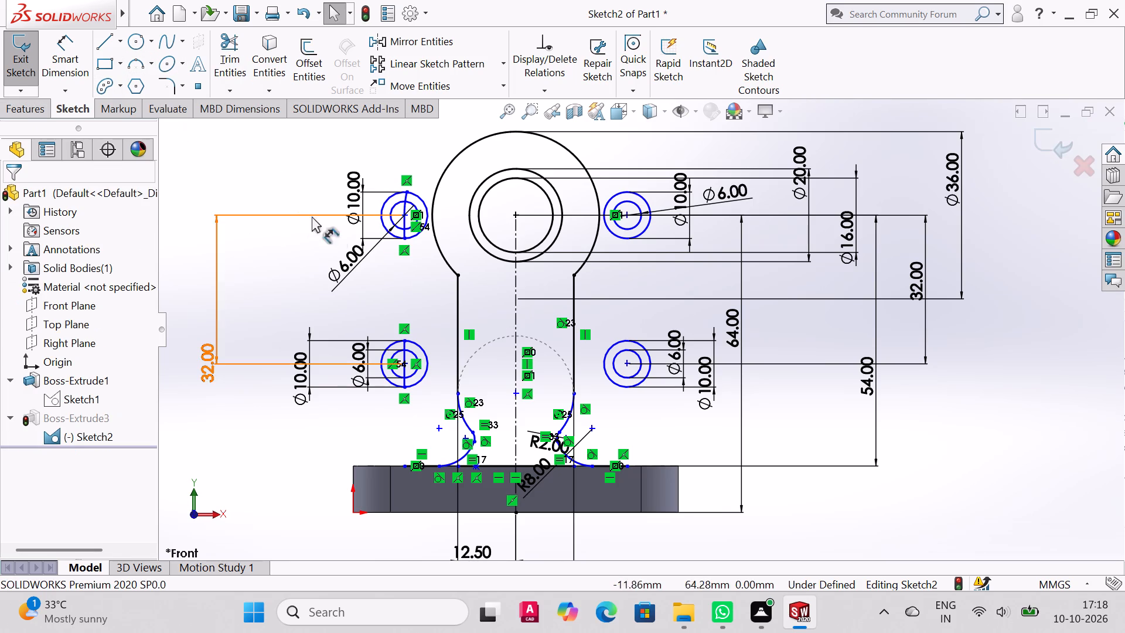
# Delete the leftover vertical line and 24 mm radius arc piece inside the upper circles left of the bore.
pyautogui.click(404, 220)
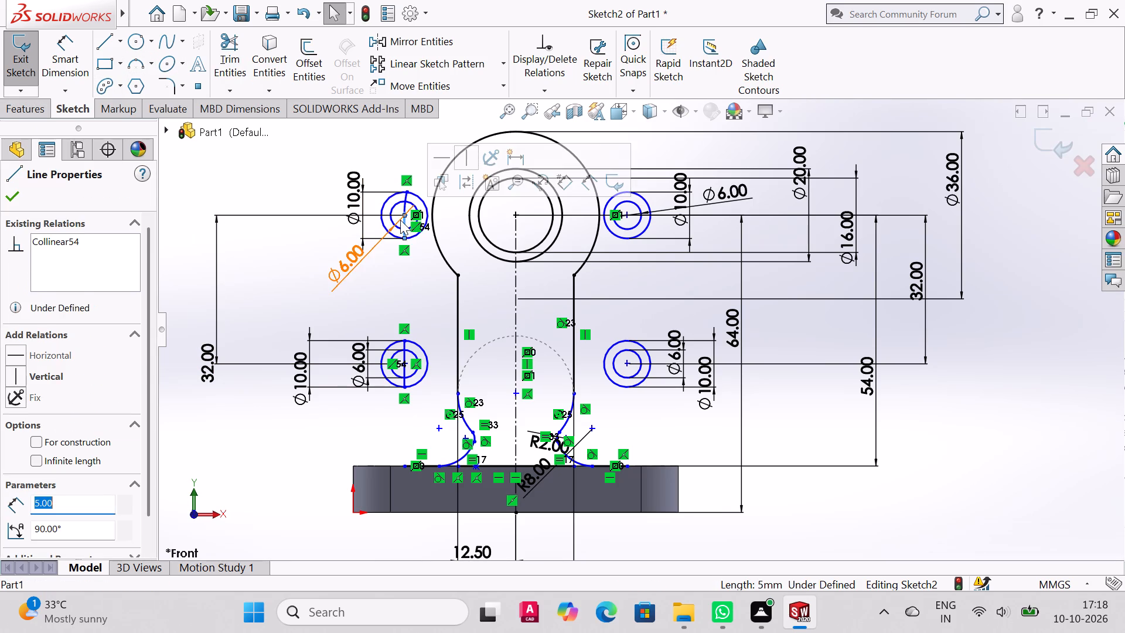
pyautogui.press('Delete')
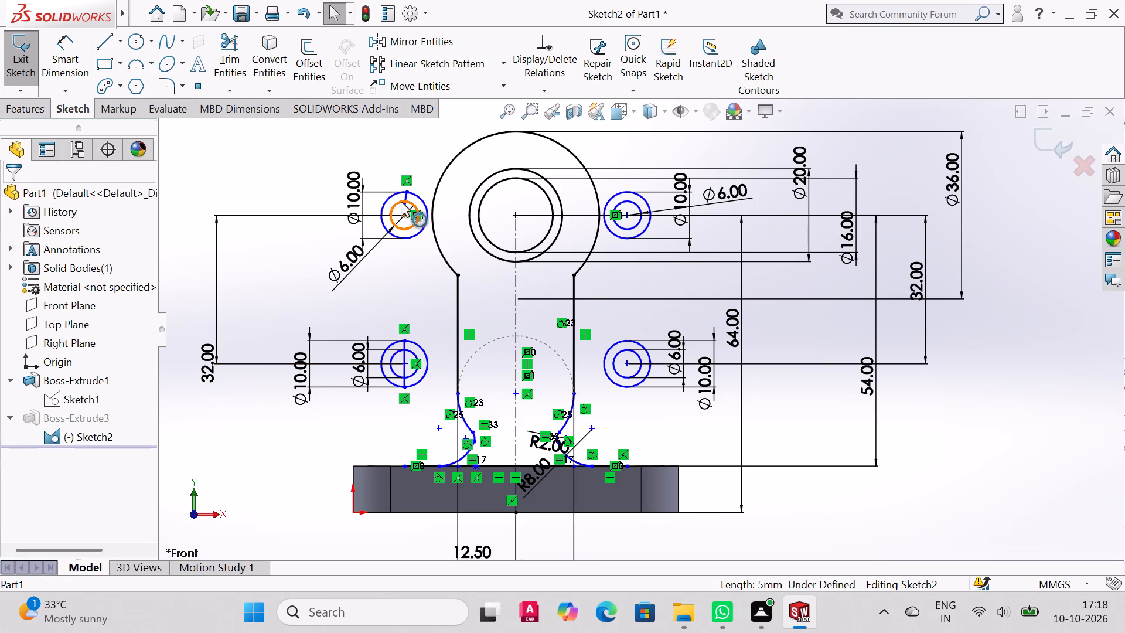
pyautogui.click(407, 195)
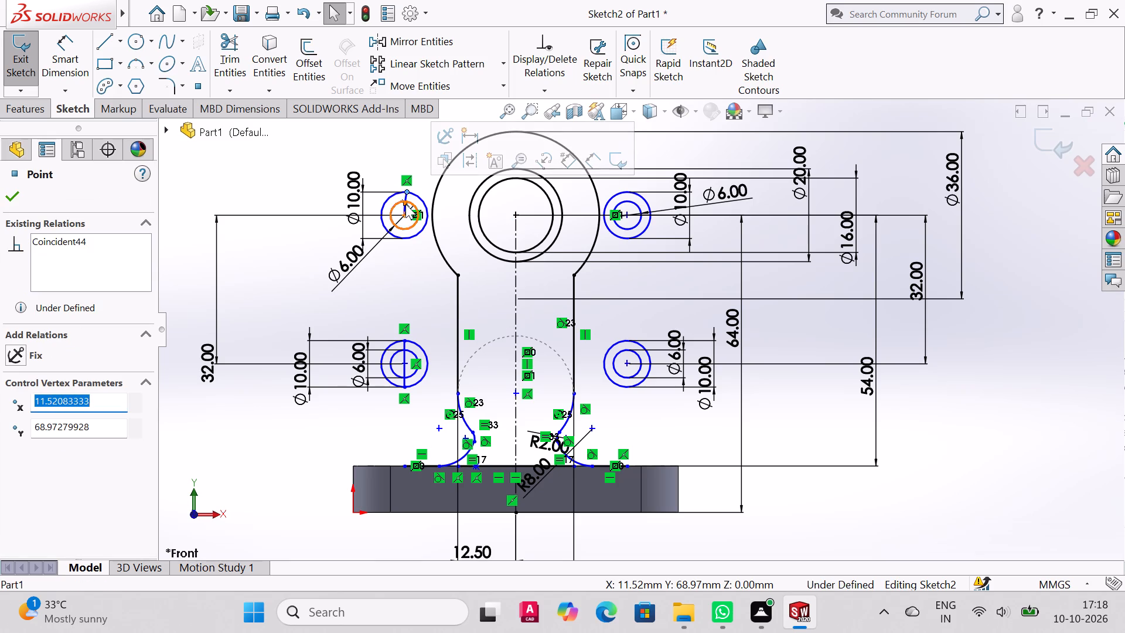
pyautogui.click(405, 207)
pyautogui.press('Delete')
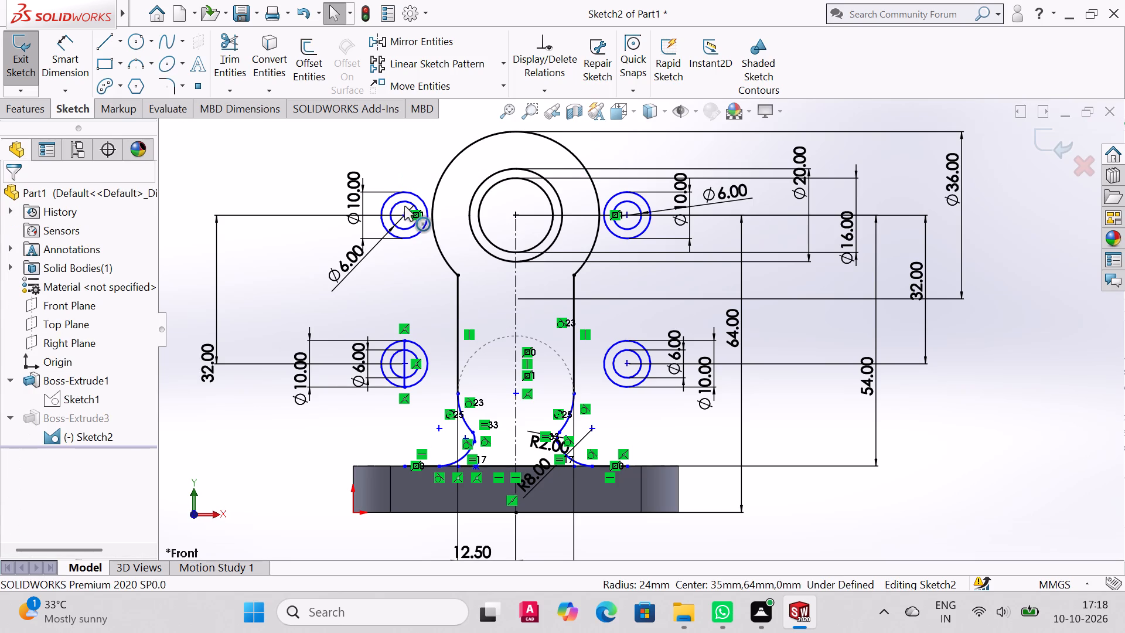
# Delete the leftover vertical line inside the lower 10 mm circle left of the web.
pyautogui.click(403, 373)
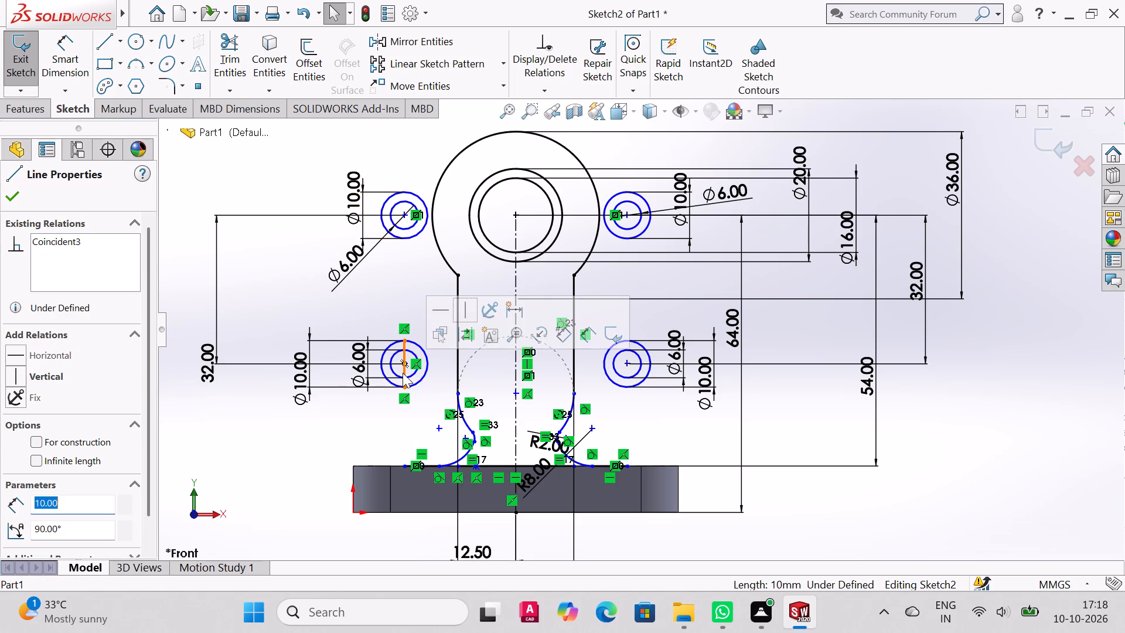
pyautogui.press('Delete')
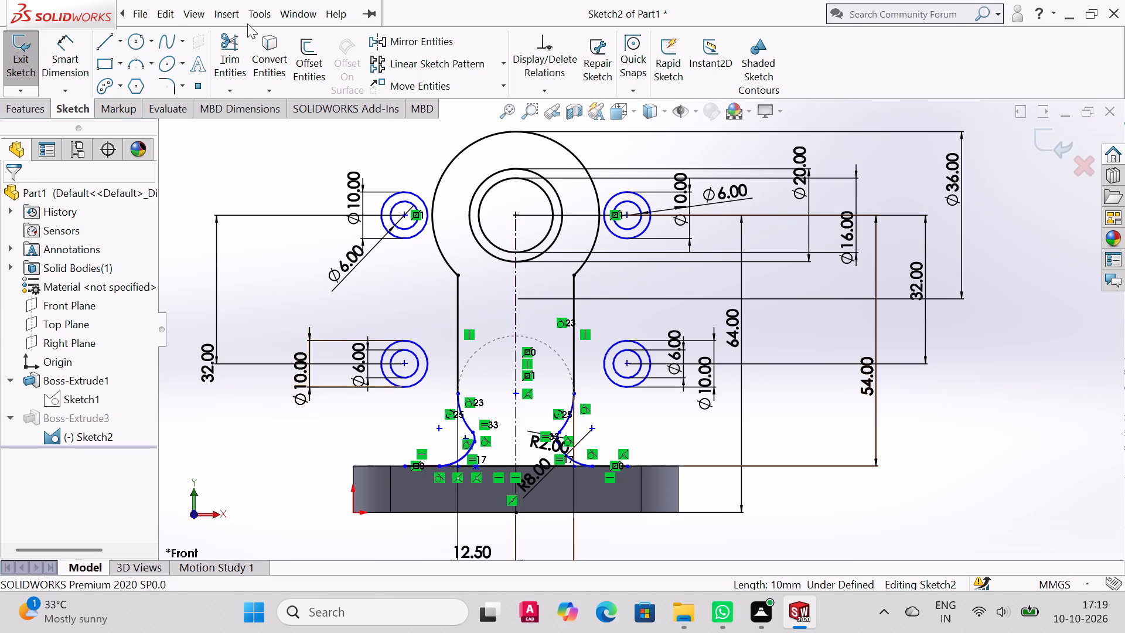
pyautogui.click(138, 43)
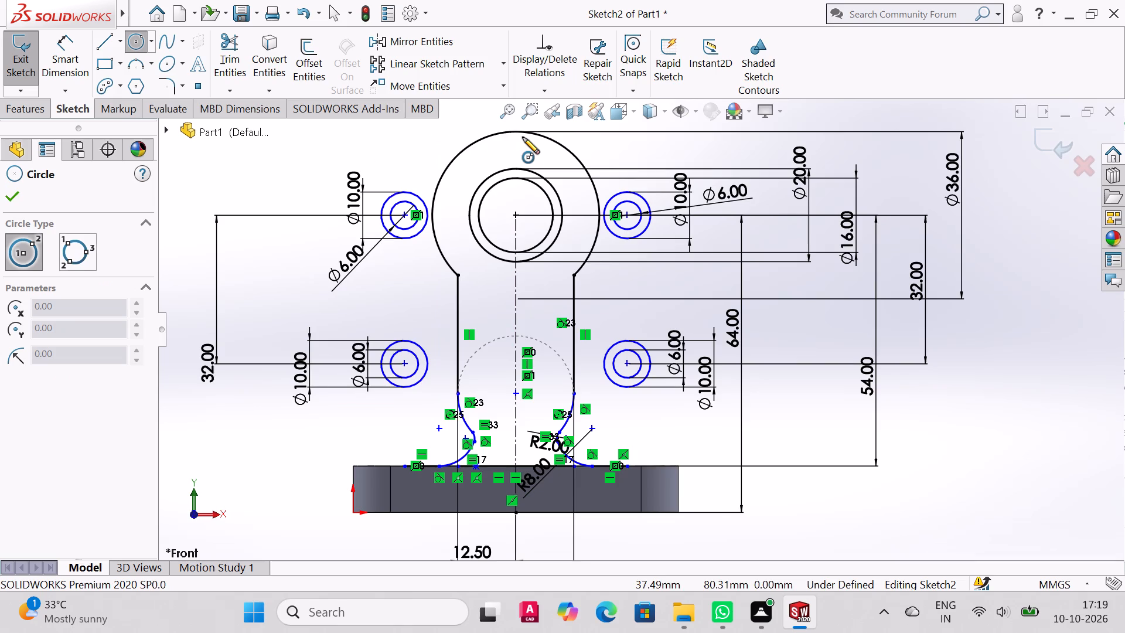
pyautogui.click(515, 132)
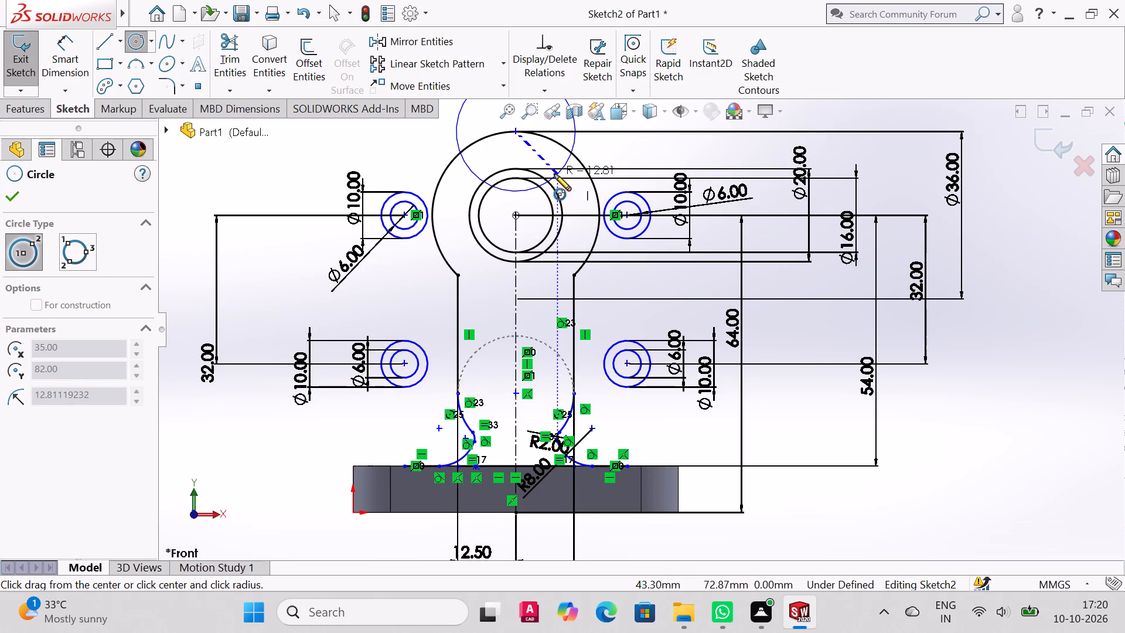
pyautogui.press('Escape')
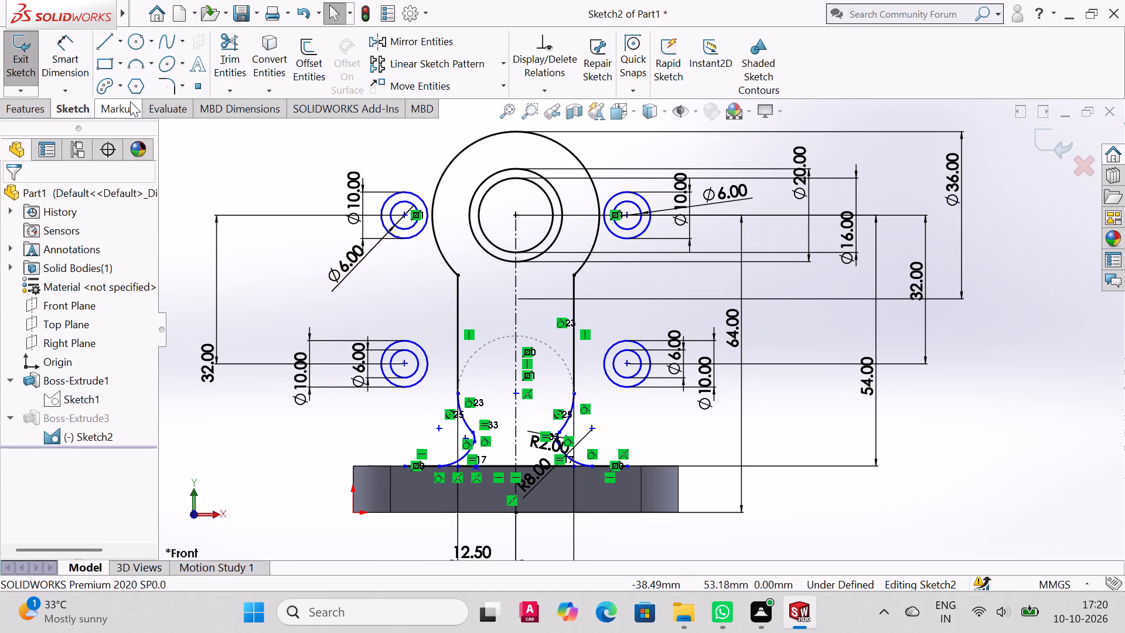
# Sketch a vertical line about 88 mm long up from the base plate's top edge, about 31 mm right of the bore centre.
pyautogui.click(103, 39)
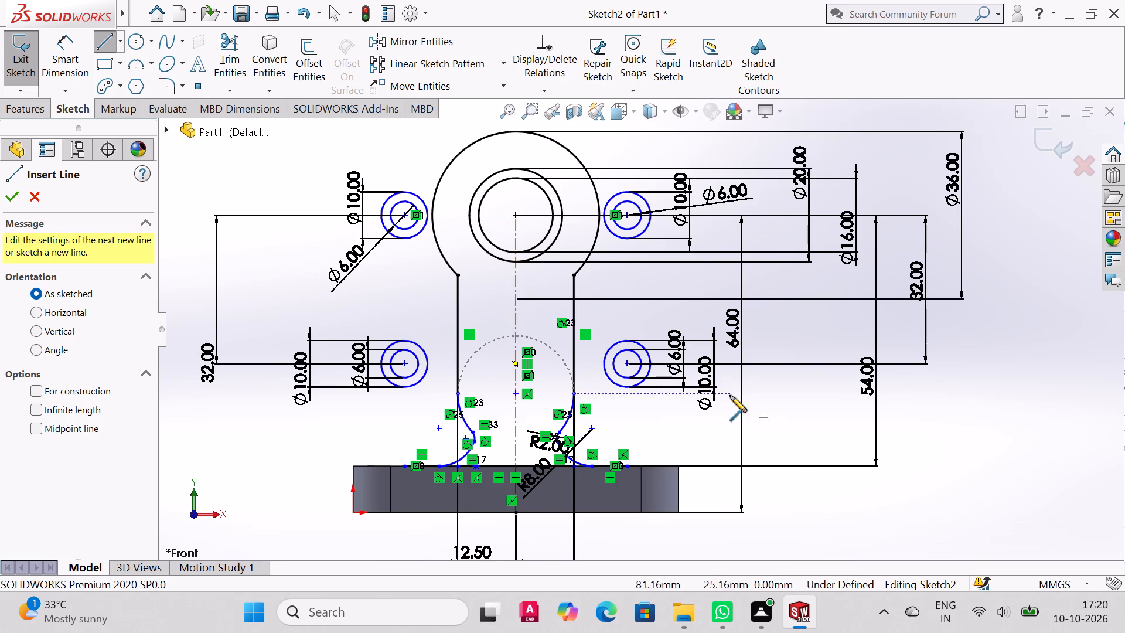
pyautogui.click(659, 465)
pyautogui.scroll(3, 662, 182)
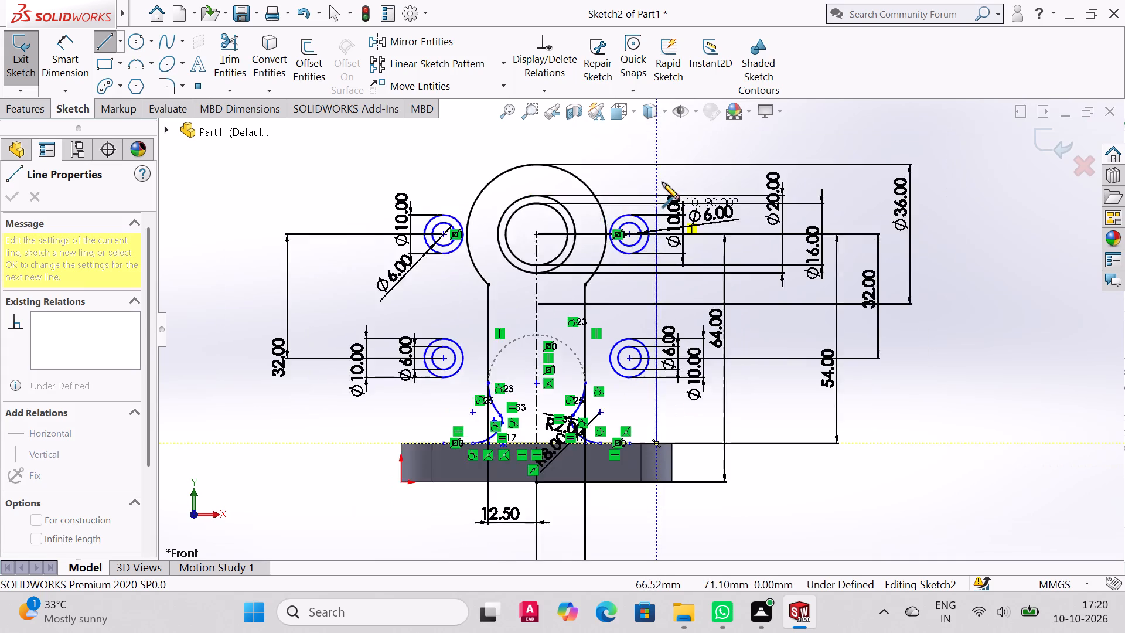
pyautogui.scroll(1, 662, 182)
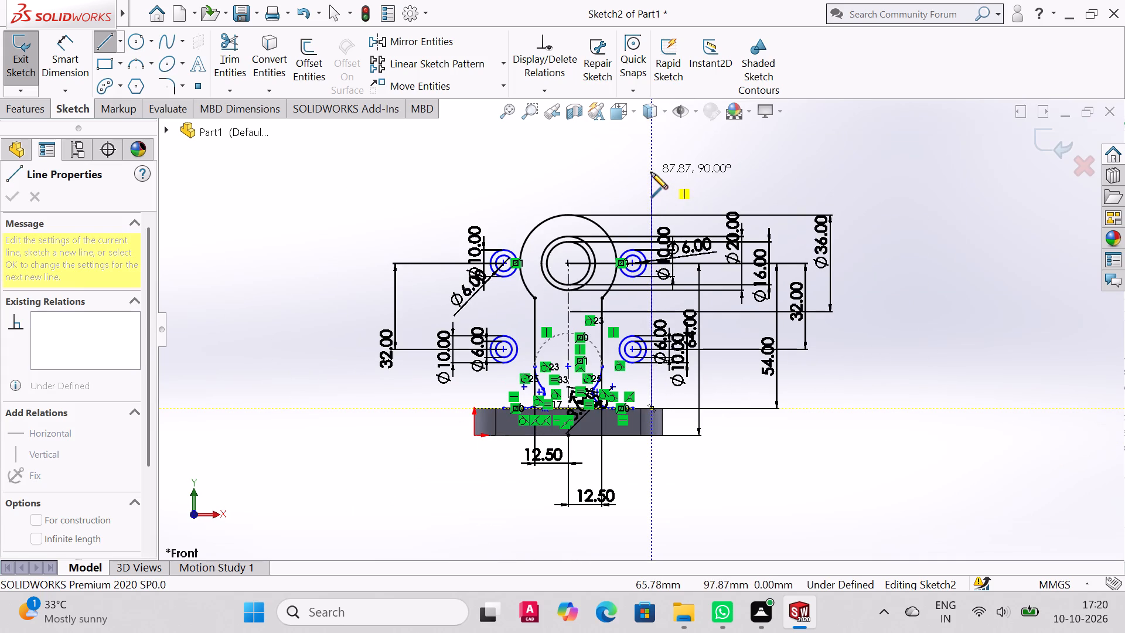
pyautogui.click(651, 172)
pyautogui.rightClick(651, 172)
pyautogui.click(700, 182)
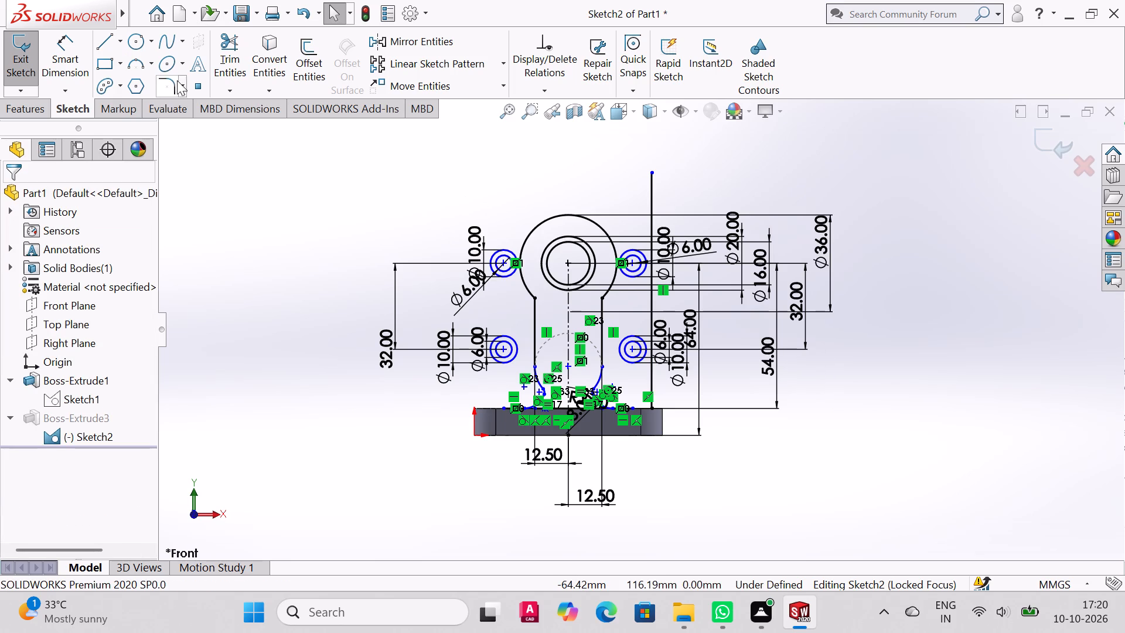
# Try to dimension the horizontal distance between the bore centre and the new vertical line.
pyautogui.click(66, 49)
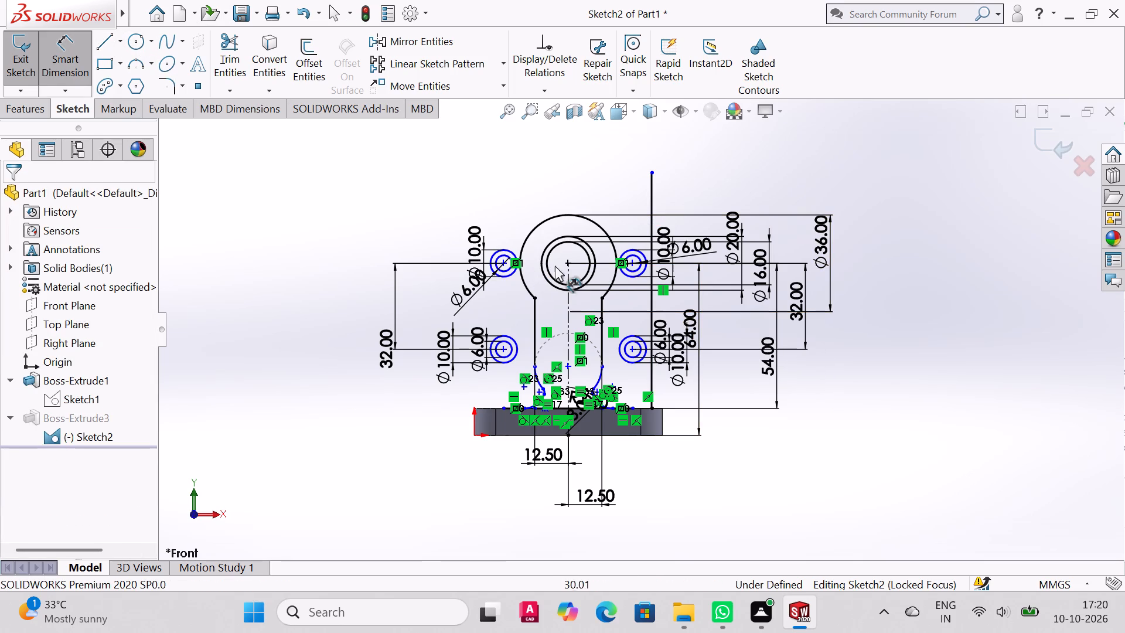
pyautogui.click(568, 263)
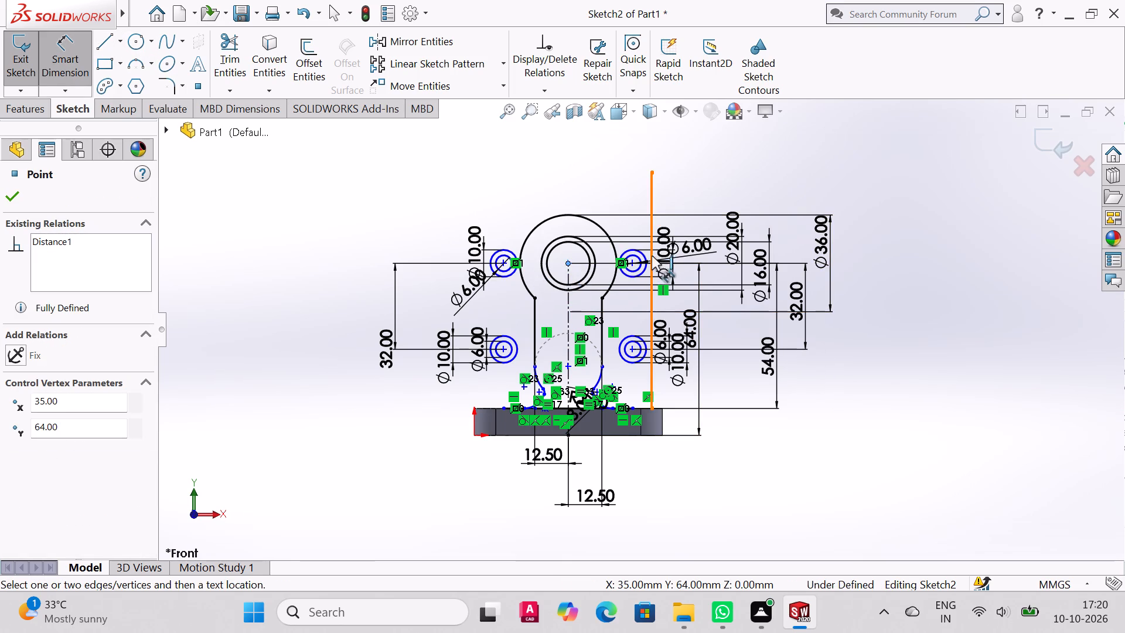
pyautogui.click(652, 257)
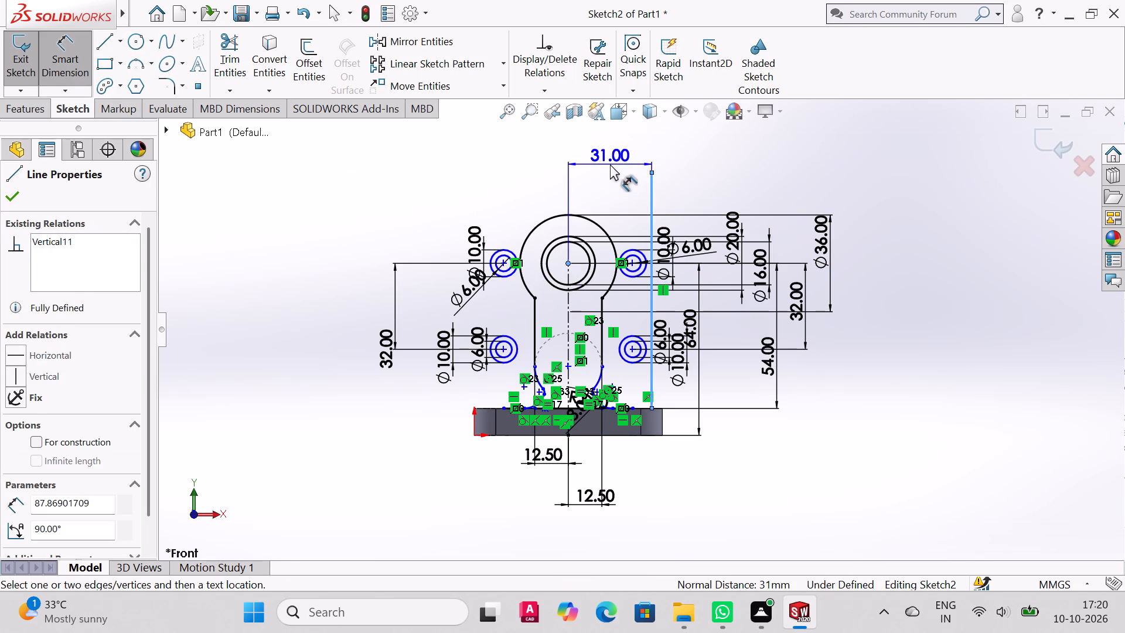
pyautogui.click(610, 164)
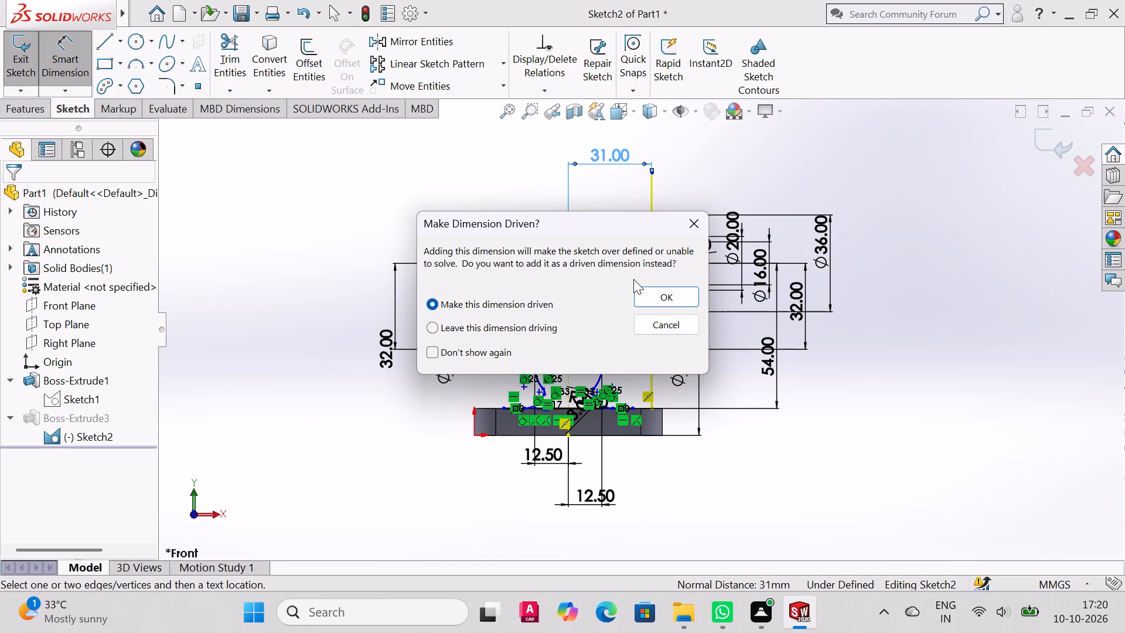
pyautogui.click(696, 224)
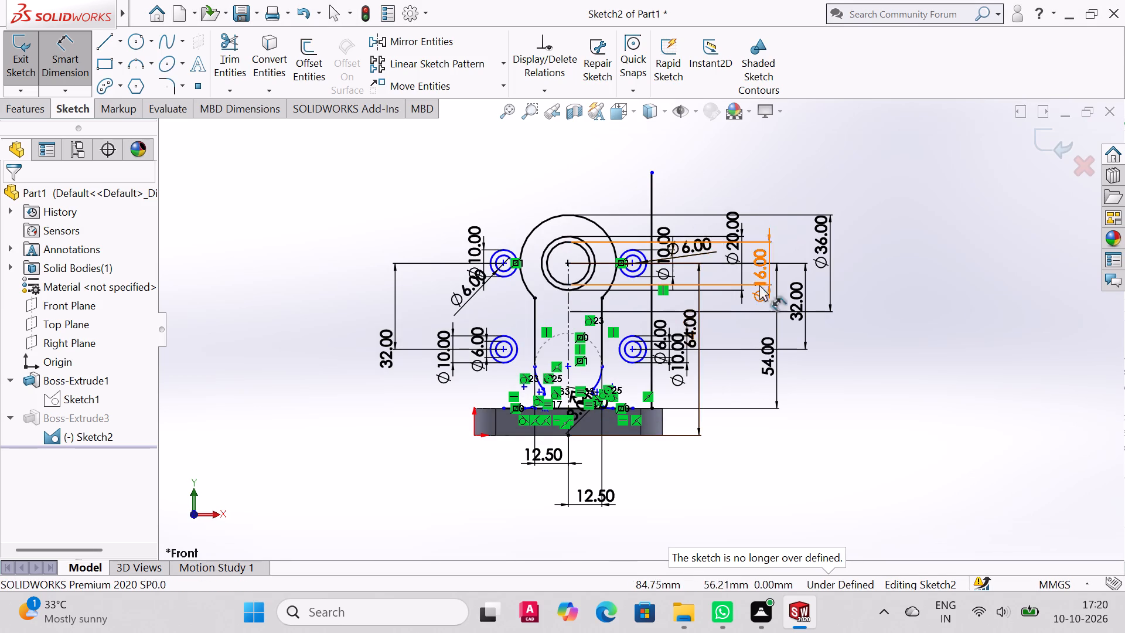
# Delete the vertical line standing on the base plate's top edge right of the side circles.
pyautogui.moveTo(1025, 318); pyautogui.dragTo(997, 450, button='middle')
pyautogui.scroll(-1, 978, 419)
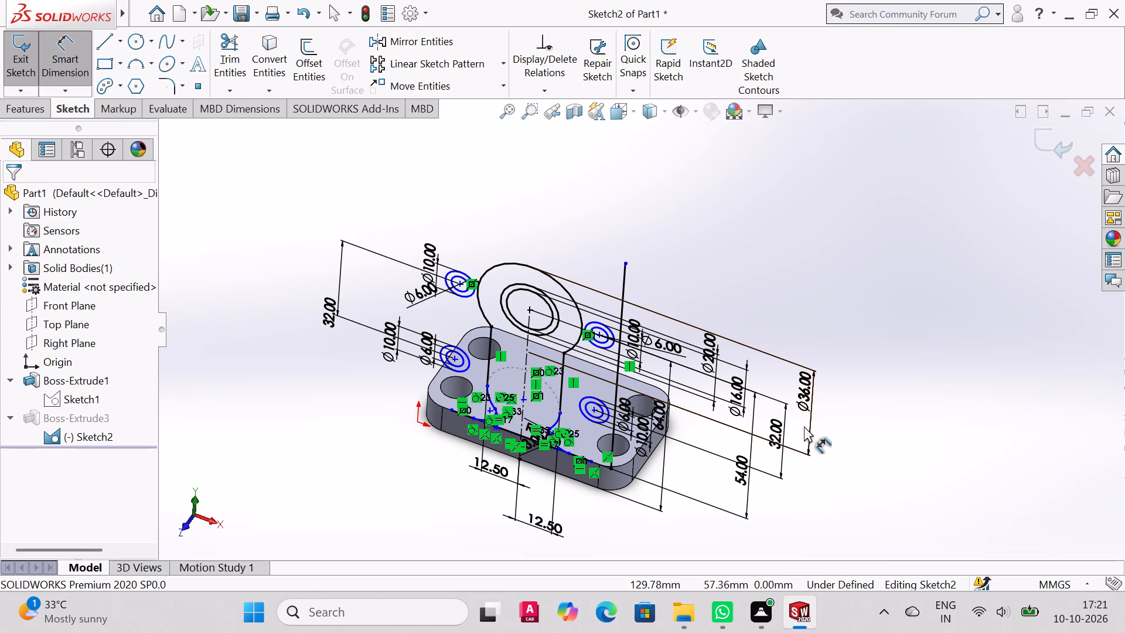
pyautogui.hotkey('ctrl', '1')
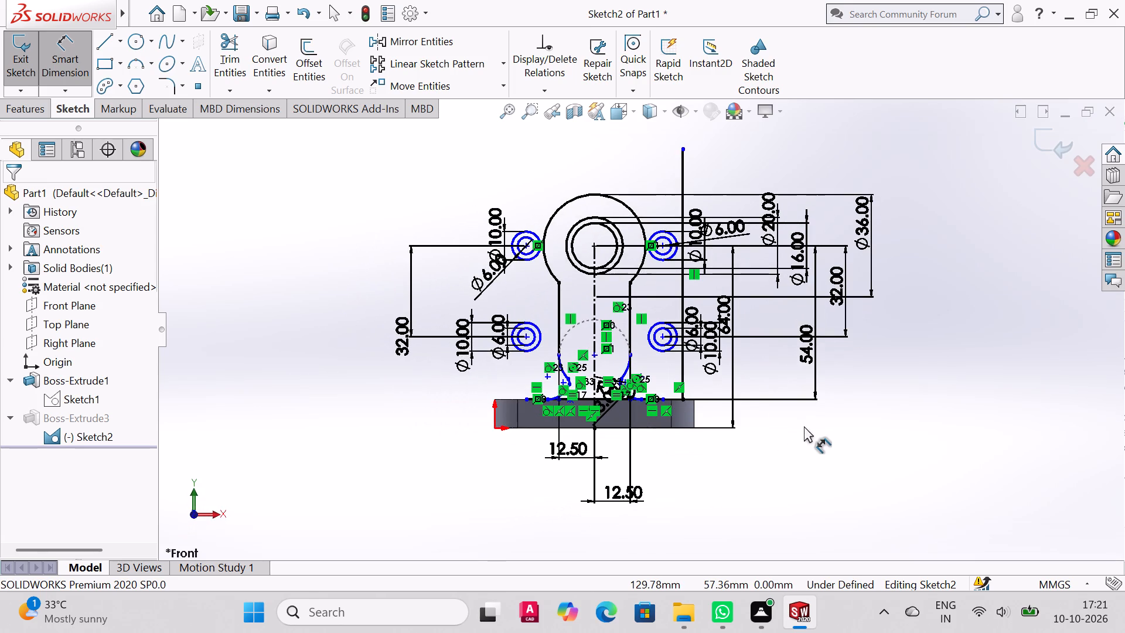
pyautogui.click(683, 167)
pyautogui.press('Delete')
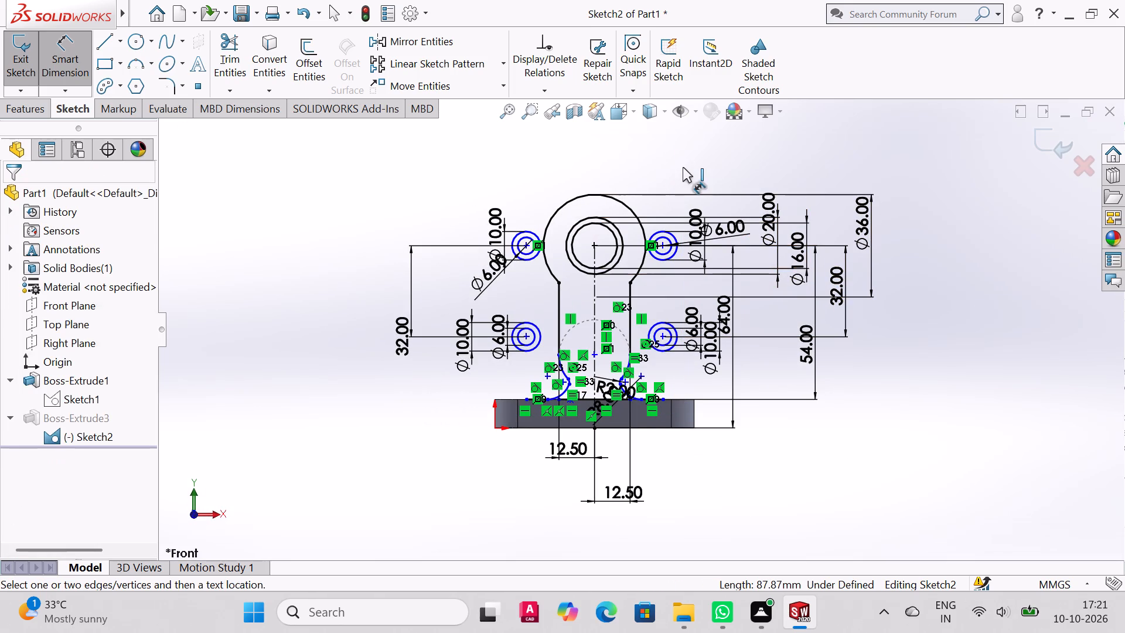
# Delete the upper 10 mm and 6 mm circles right of the bore together with their associated dimensions.
pyautogui.moveTo(984, 267); pyautogui.dragTo(874, 523, button='middle')
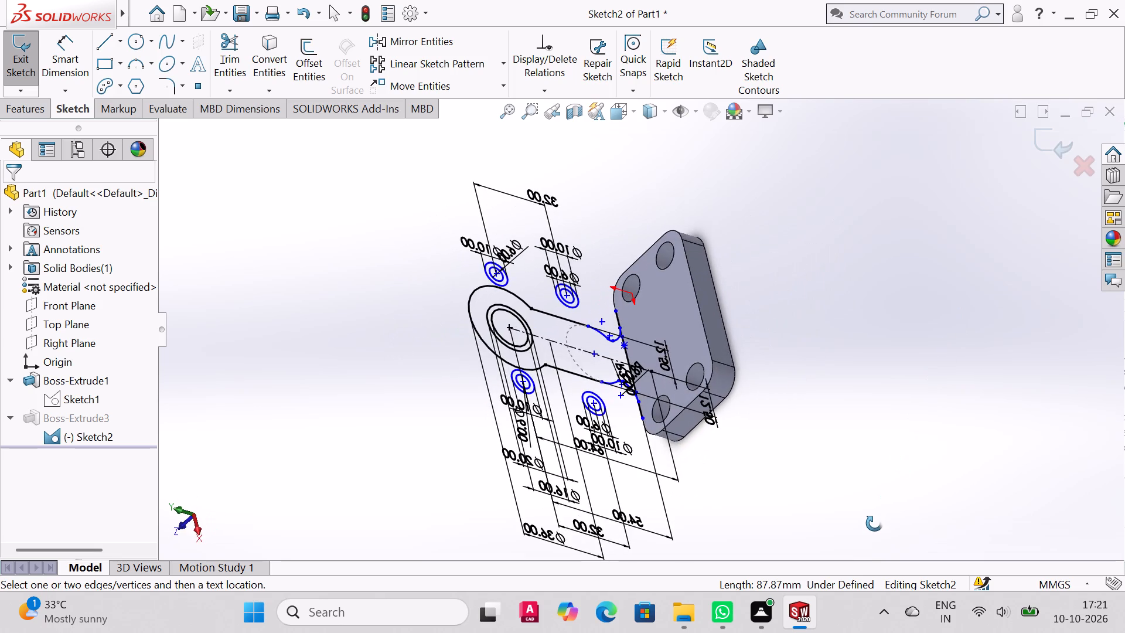
pyautogui.moveTo(874, 523); pyautogui.dragTo(959, 233, button='middle')
pyautogui.scroll(1, 959, 233)
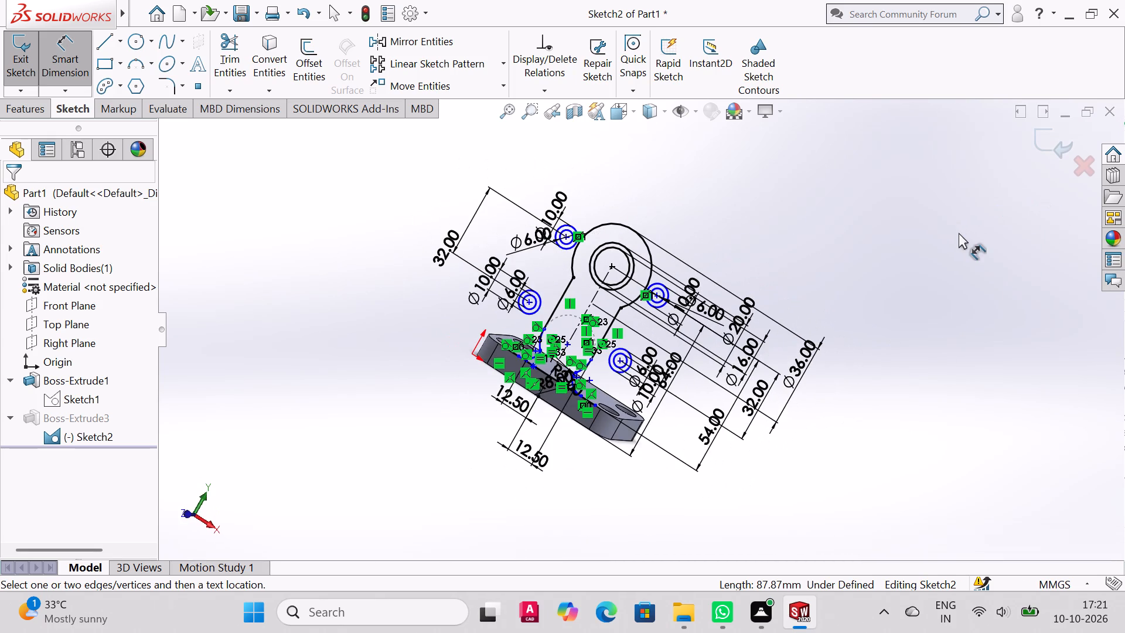
pyautogui.hotkey('ctrl', '1')
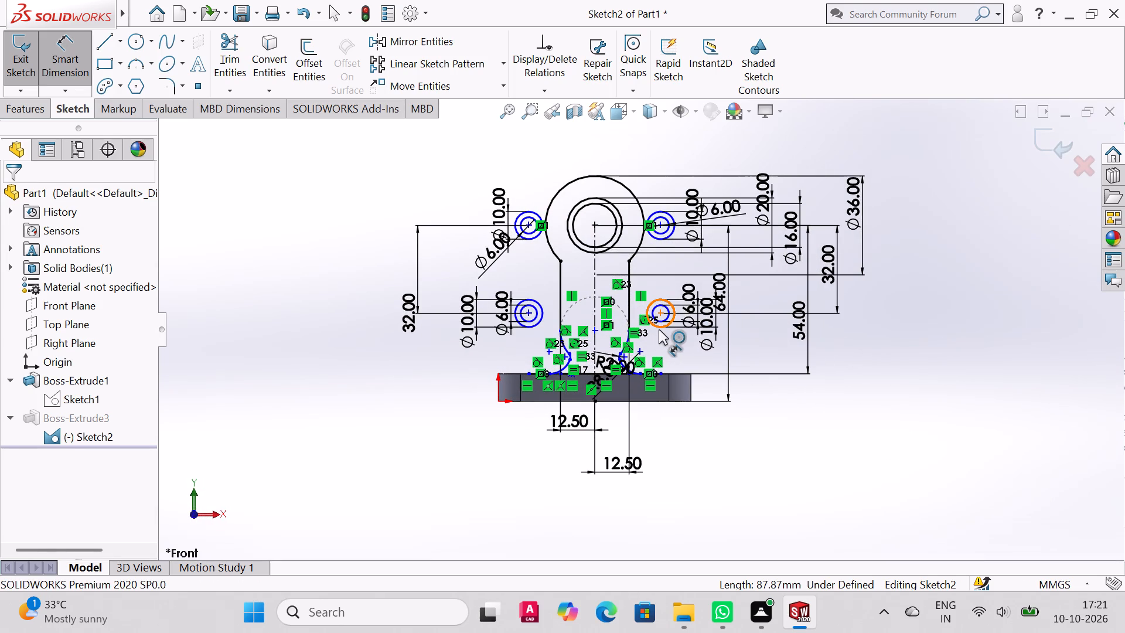
pyautogui.click(662, 215)
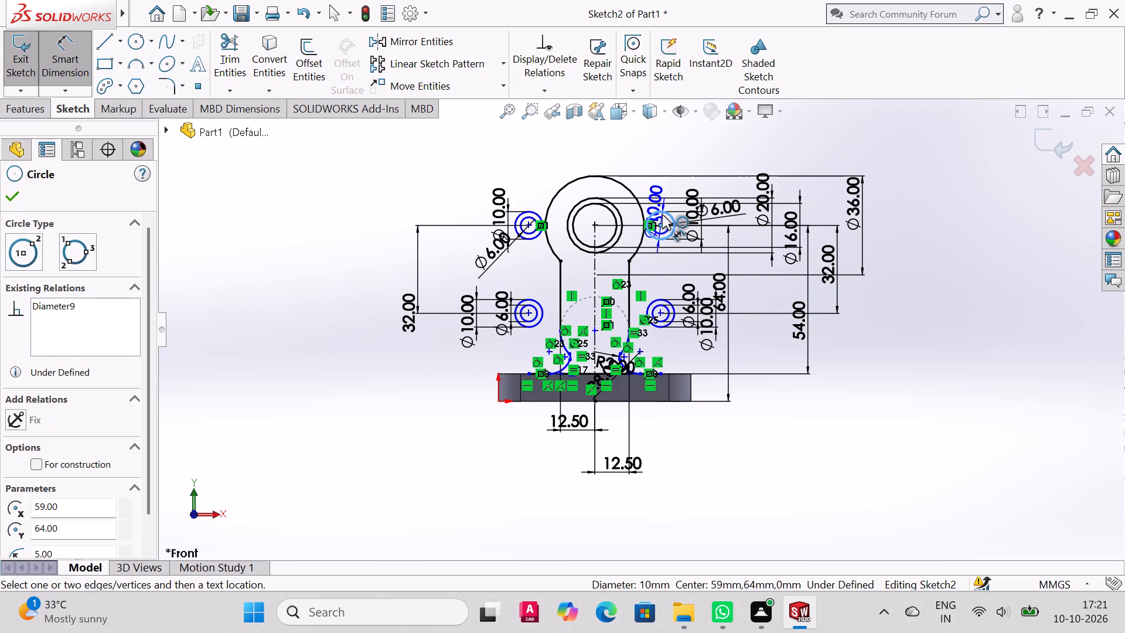
pyautogui.press('Delete')
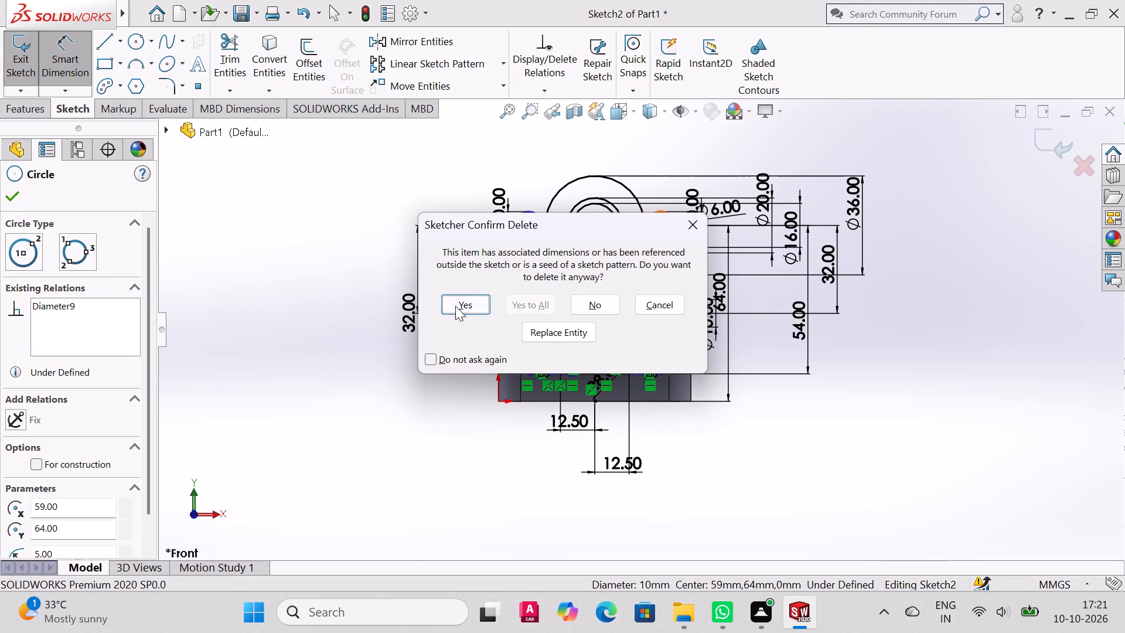
pyautogui.click(455, 306)
pyautogui.click(657, 232)
pyautogui.press('Delete')
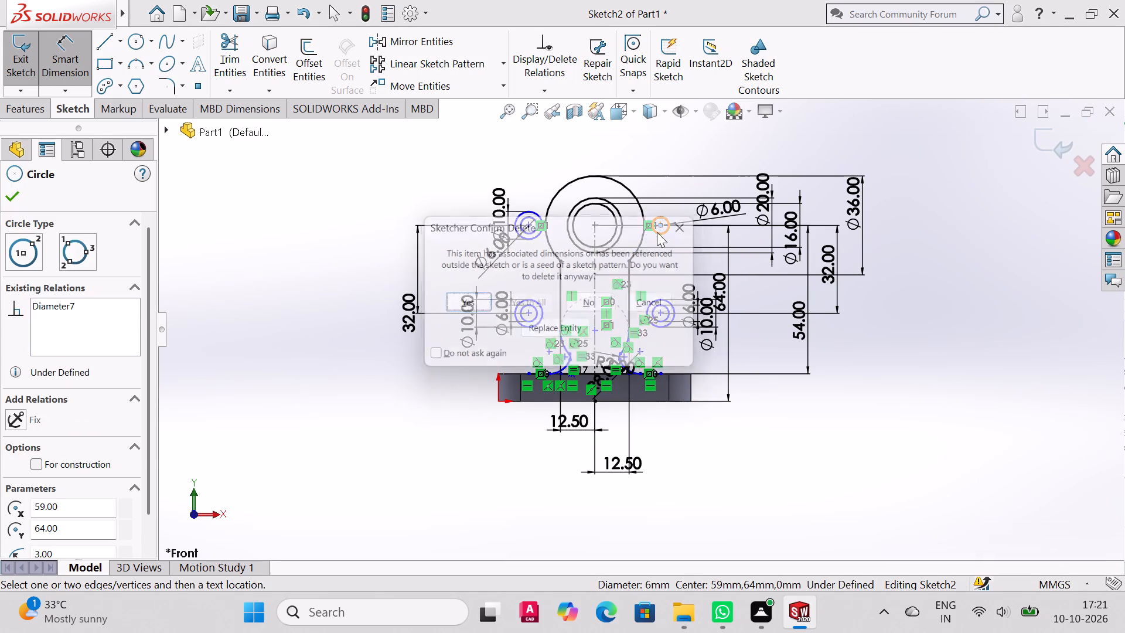
pyautogui.click(456, 299)
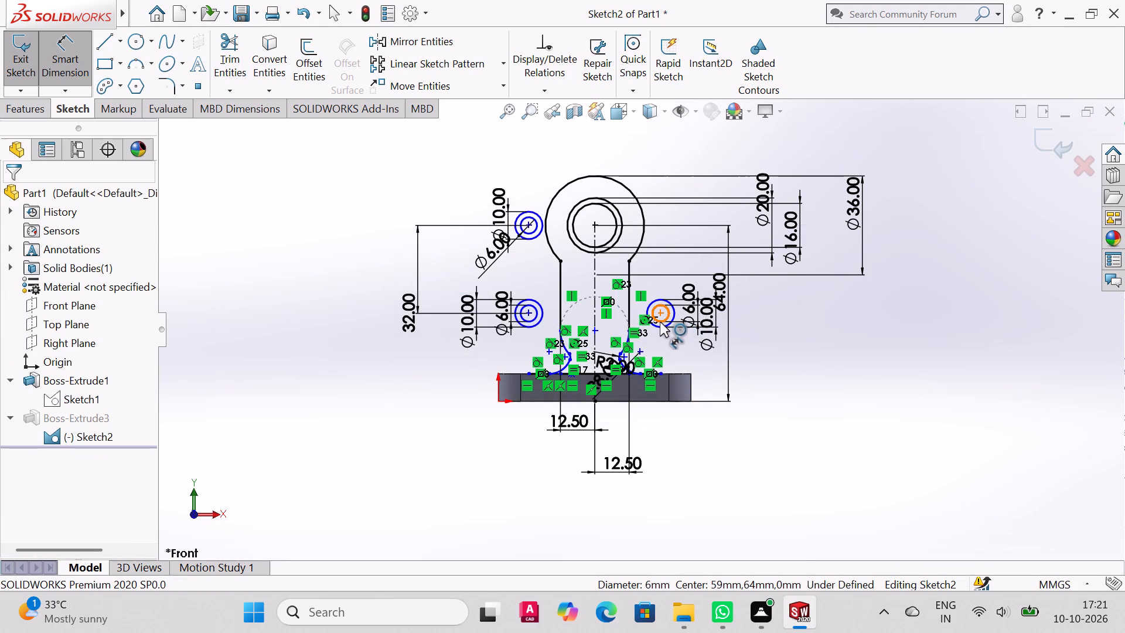
# Delete the lower 10 mm and 6 mm circles right of the web together with their associated dimensions.
pyautogui.click(659, 327)
pyautogui.press('Delete')
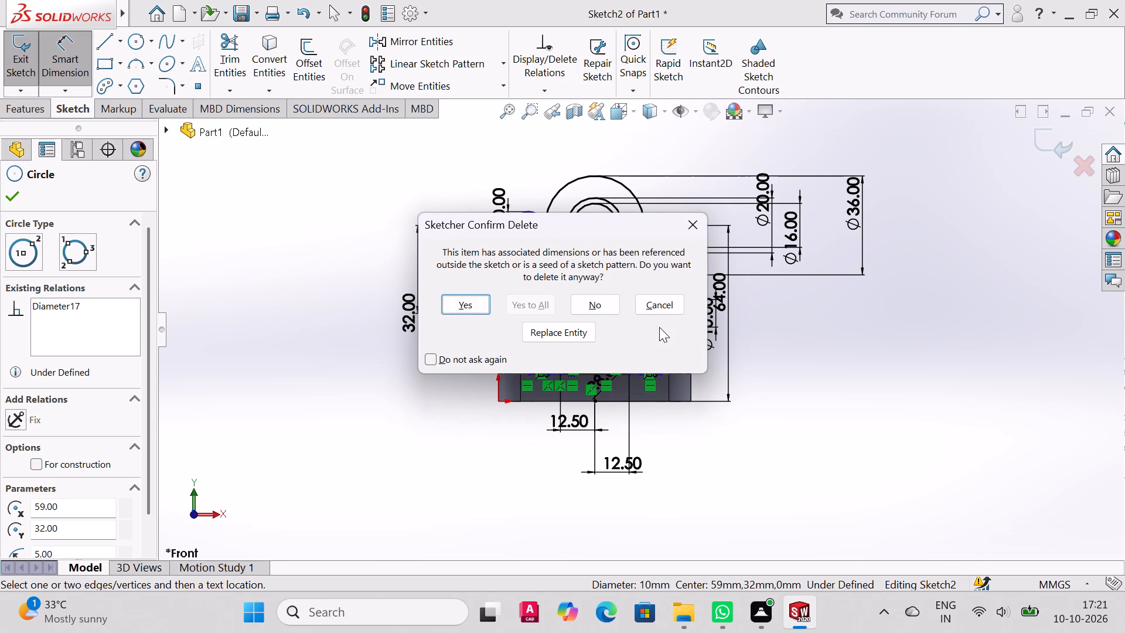
pyautogui.click(459, 306)
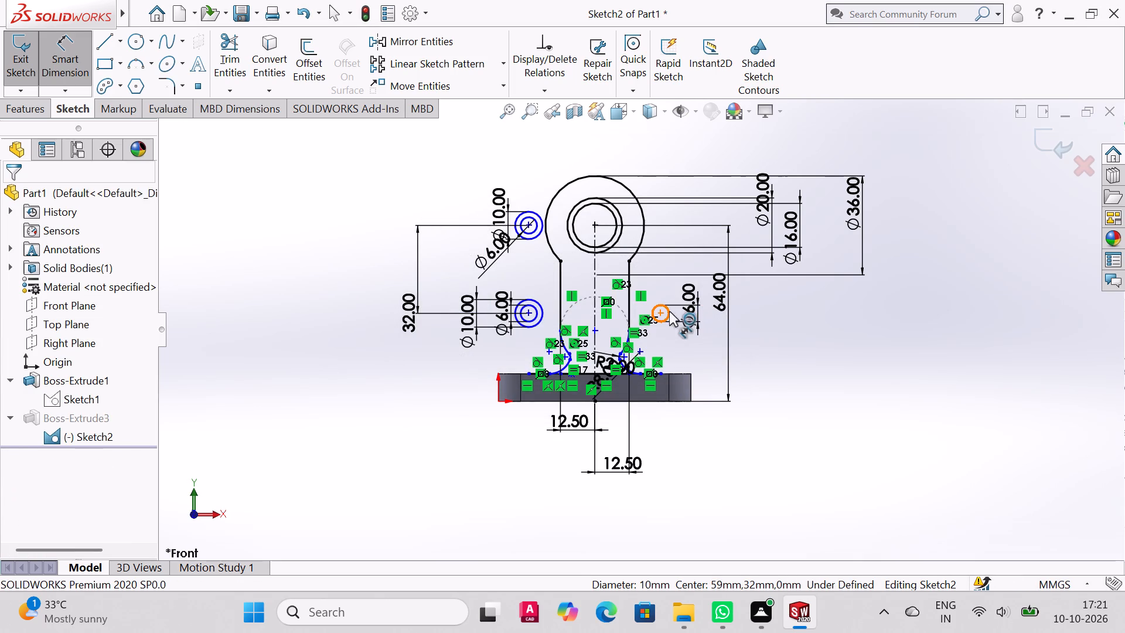
pyautogui.click(669, 311)
pyautogui.press('Delete')
pyautogui.click(468, 310)
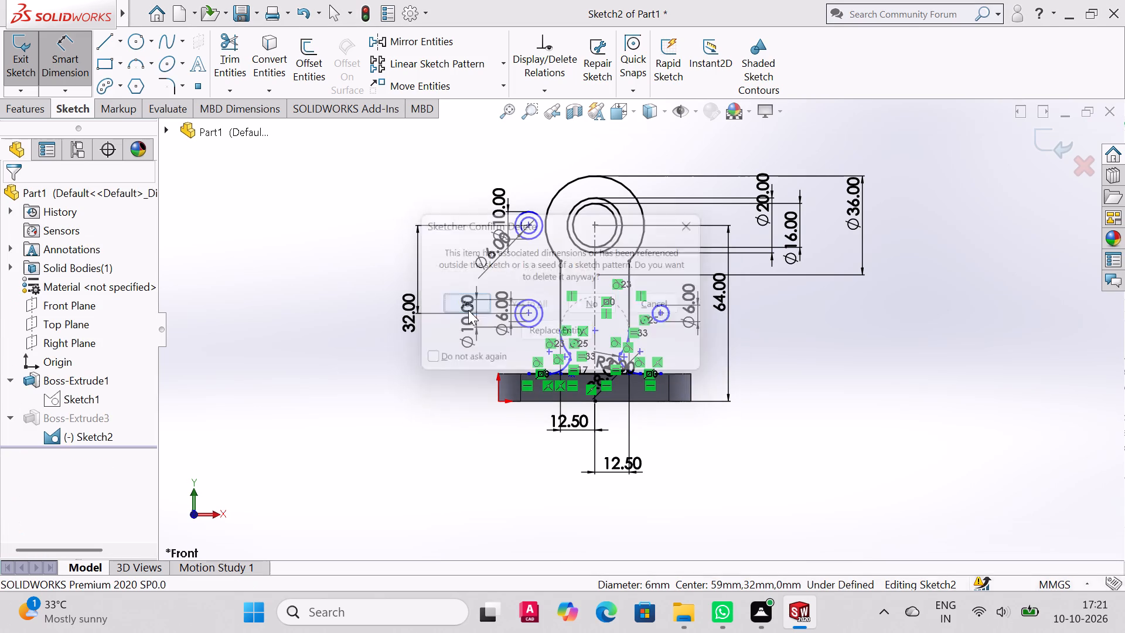
# Delete the lower 10 mm and 6 mm circles left of the web together with their associated dimensions.
pyautogui.click(537, 326)
pyautogui.press('Delete')
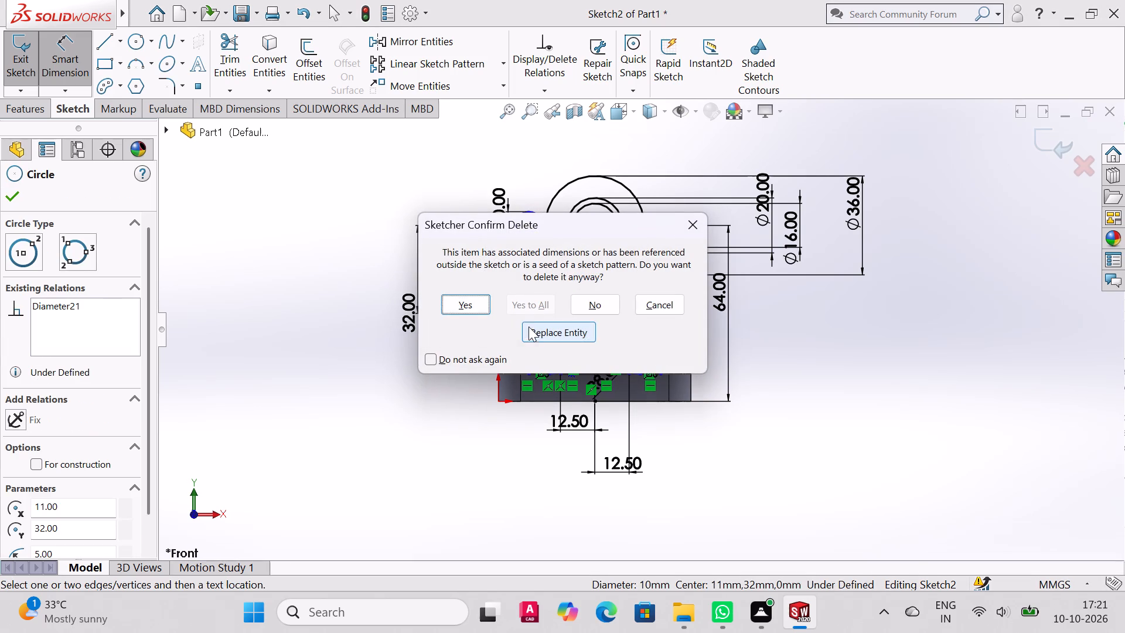
pyautogui.click(462, 303)
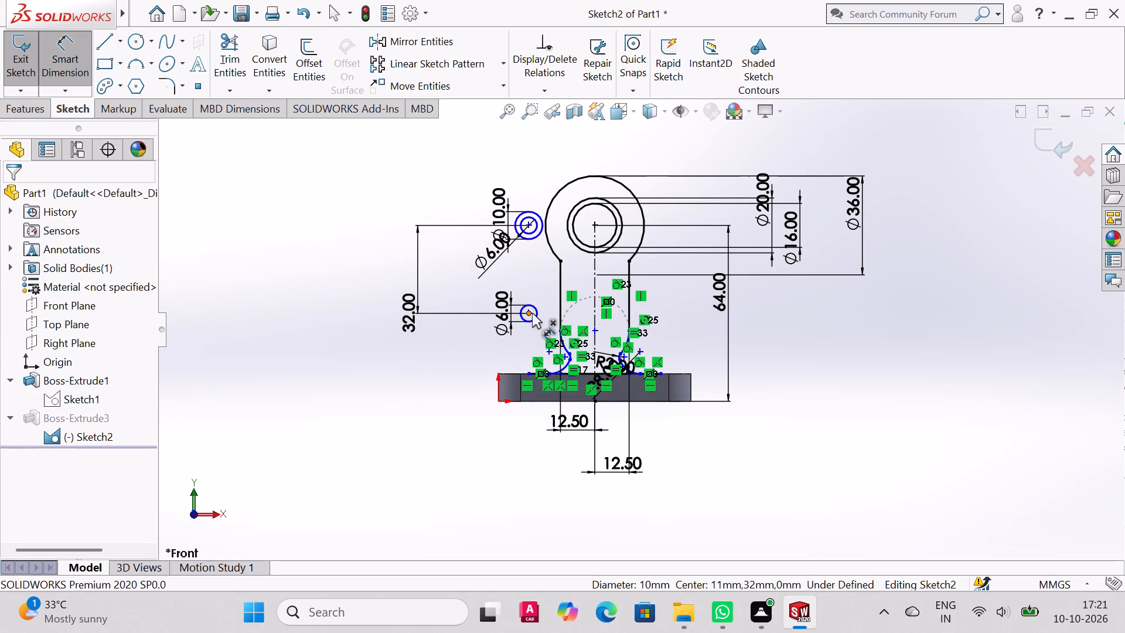
pyautogui.click(534, 314)
pyautogui.press('Delete')
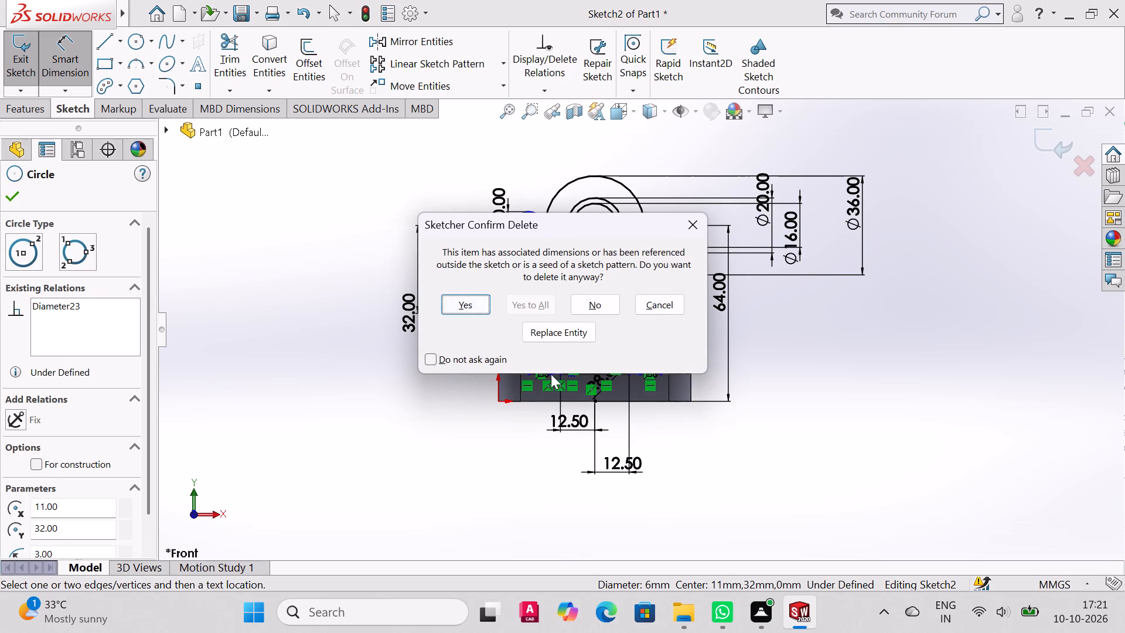
pyautogui.click(462, 309)
# Delete the upper 10 mm and 6 mm circles left of the bore together with their associated dimensions.
pyautogui.click(538, 233)
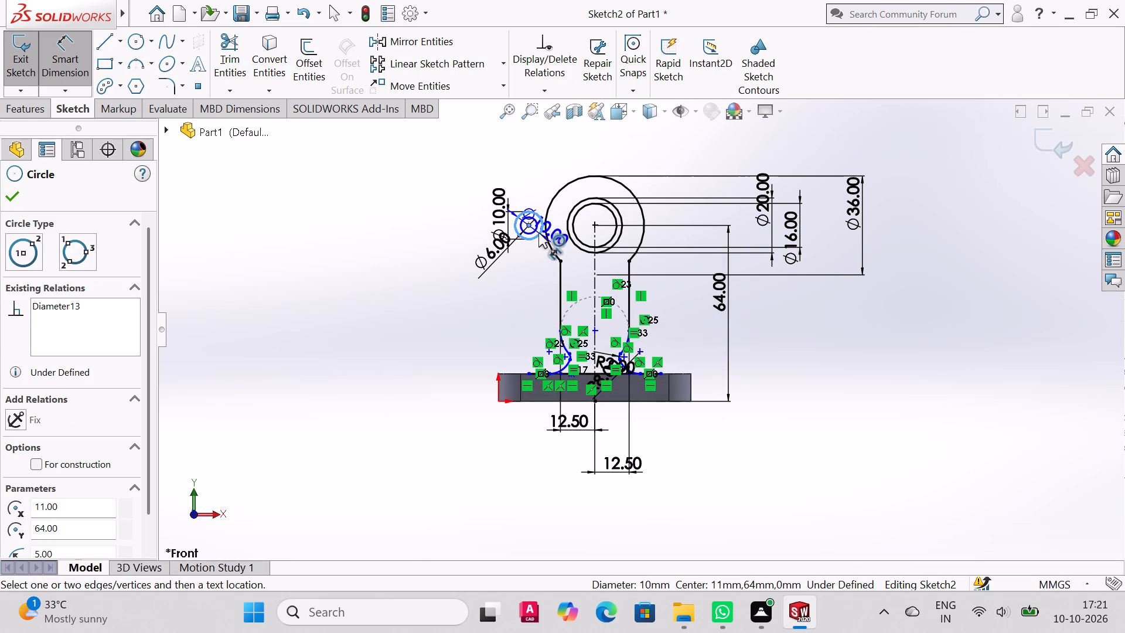
pyautogui.press('Delete')
pyautogui.click(460, 318)
pyautogui.click(461, 302)
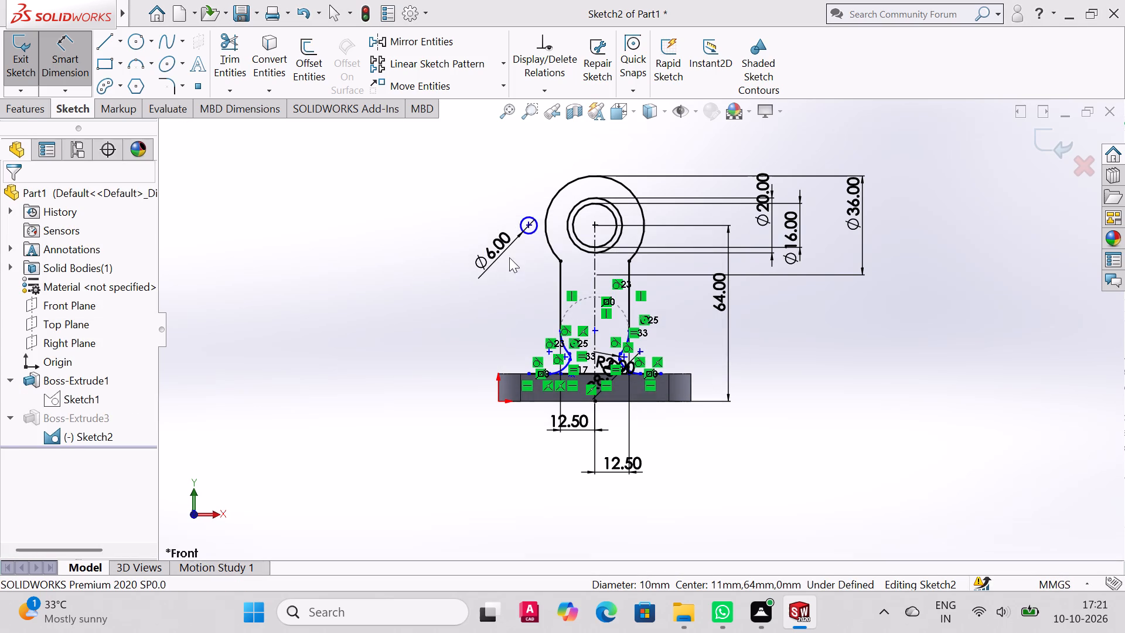
pyautogui.click(533, 231)
pyautogui.press('Delete')
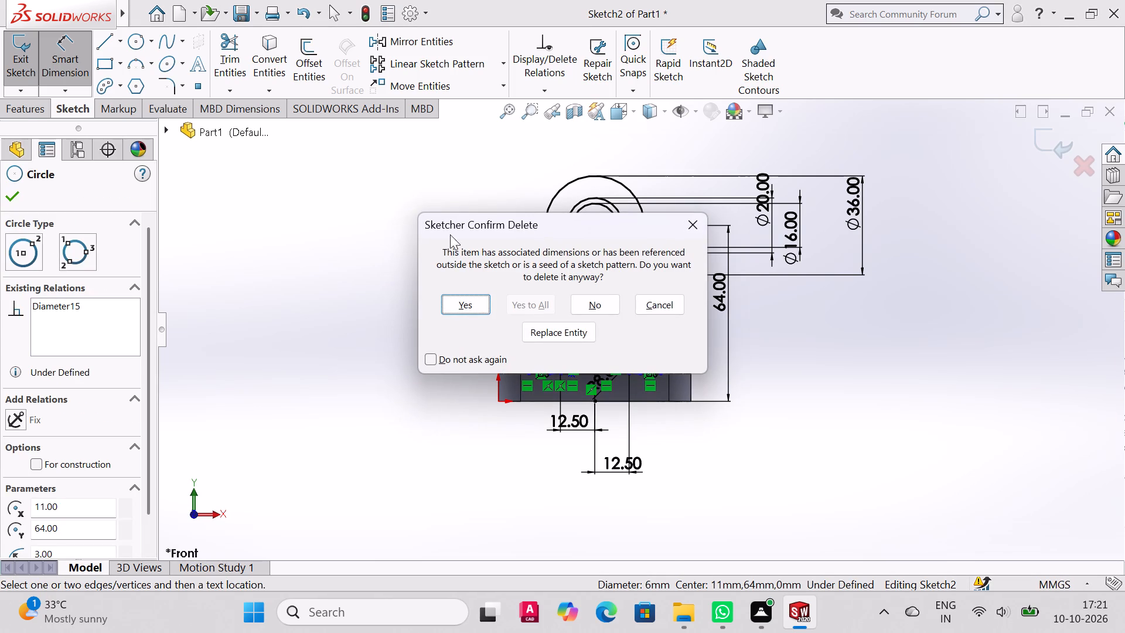
pyautogui.click(465, 301)
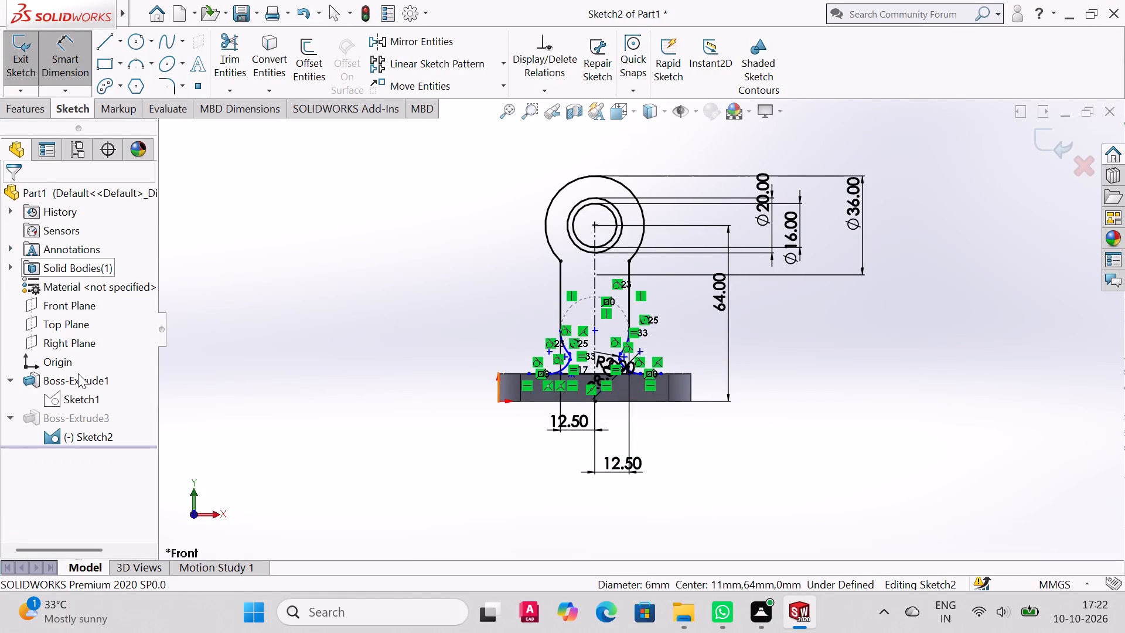
# Exit the web sketch so the bracket rebuilds without the side circles.
pyautogui.click(24, 115)
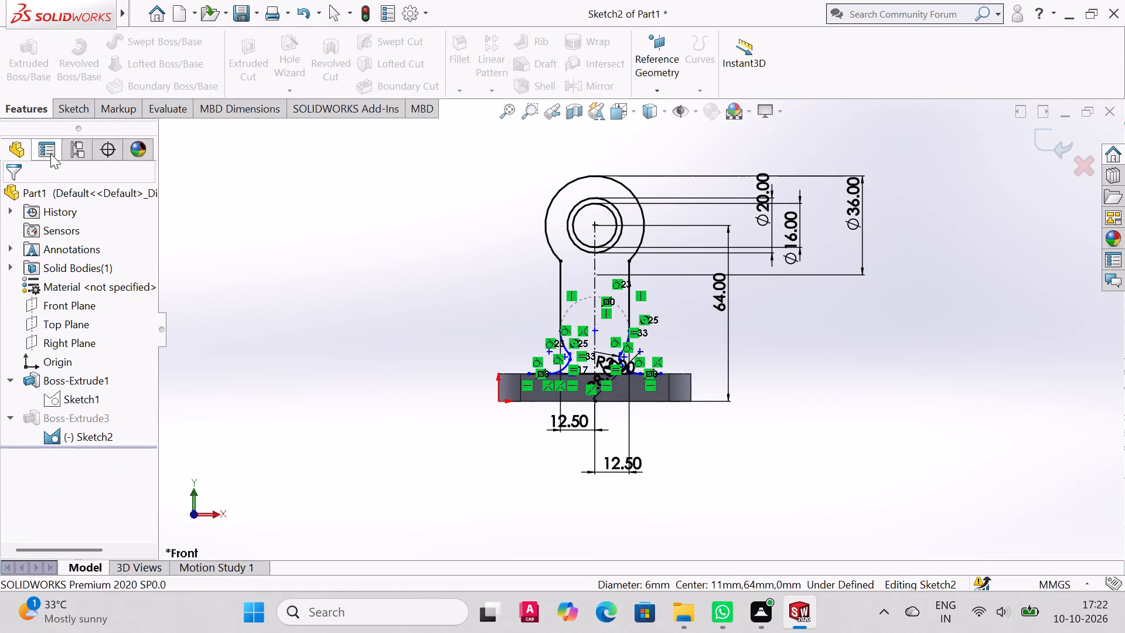
pyautogui.click(71, 110)
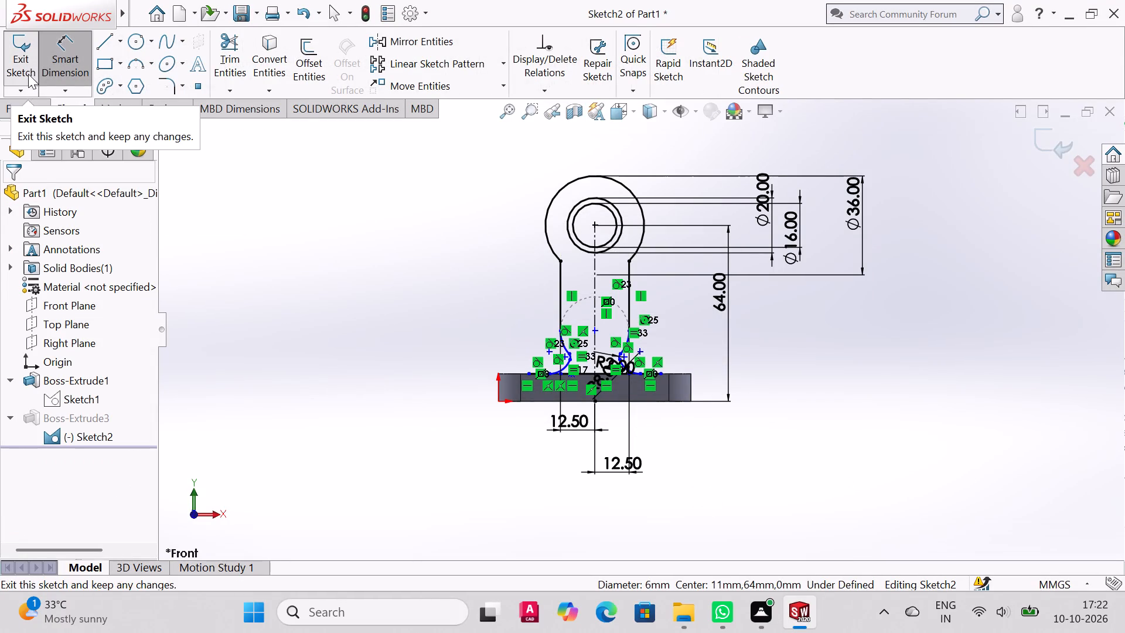
pyautogui.click(28, 74)
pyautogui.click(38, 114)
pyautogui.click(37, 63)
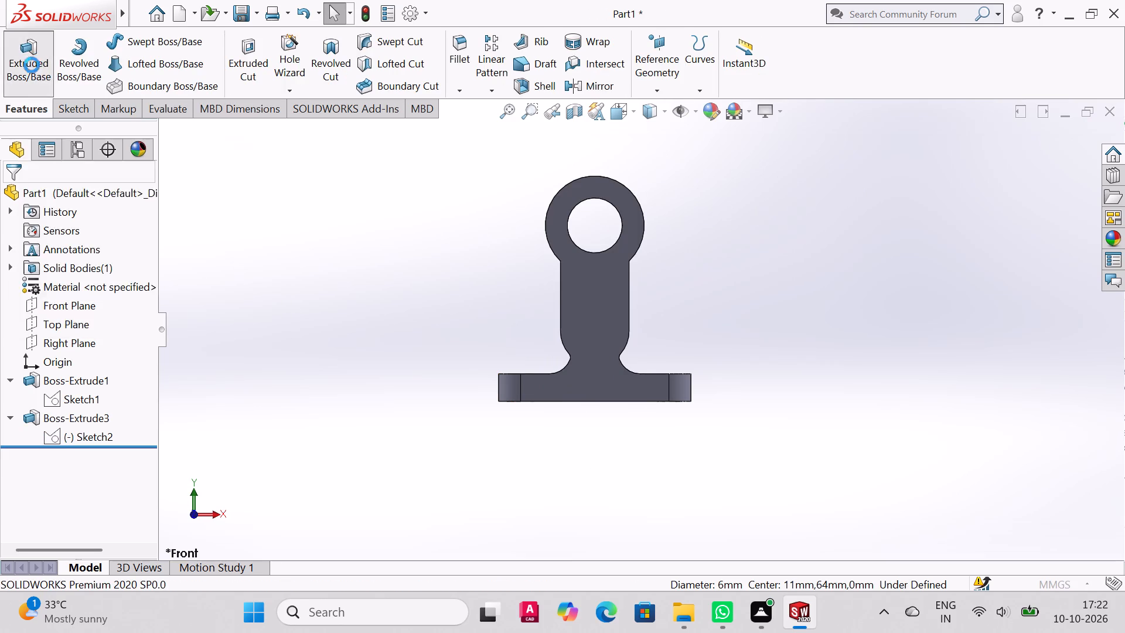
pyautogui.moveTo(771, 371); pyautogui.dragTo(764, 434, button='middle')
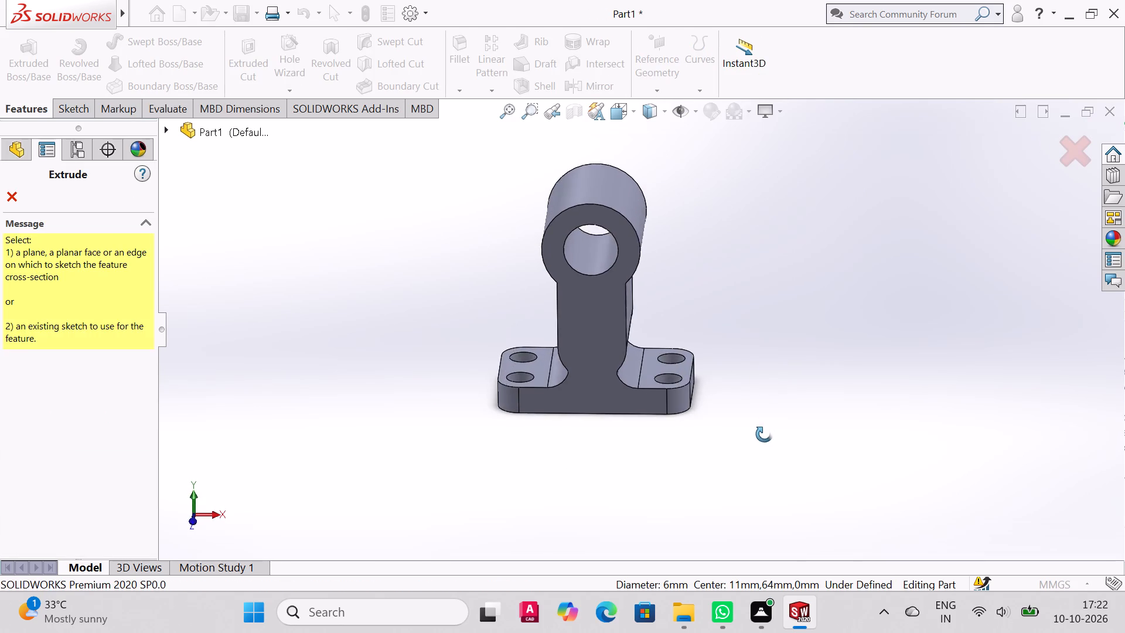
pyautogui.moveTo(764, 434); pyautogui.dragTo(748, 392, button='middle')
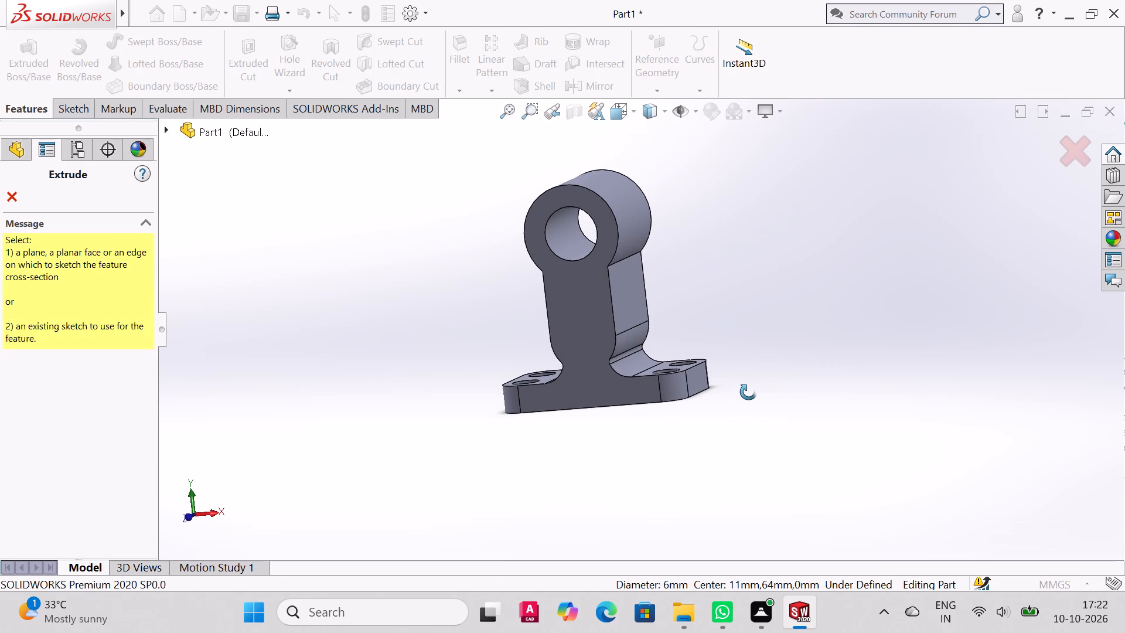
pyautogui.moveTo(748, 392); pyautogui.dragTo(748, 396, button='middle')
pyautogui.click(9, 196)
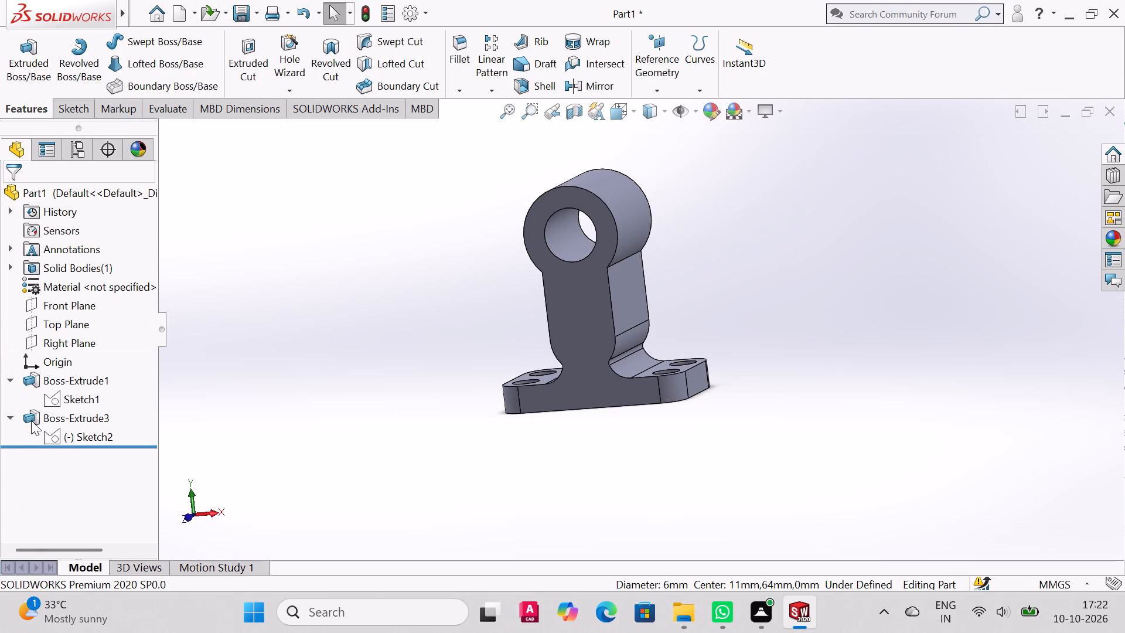
# Reopen the web sketch for editing in the front view.
pyautogui.hotkey('ctrl', '1')
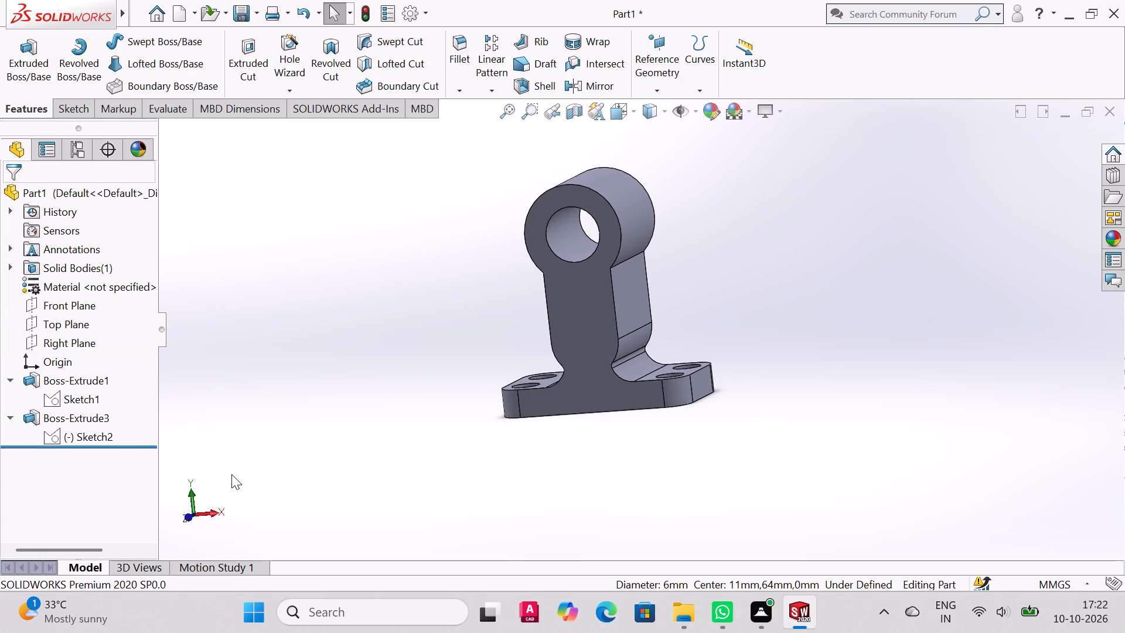
pyautogui.click(57, 440)
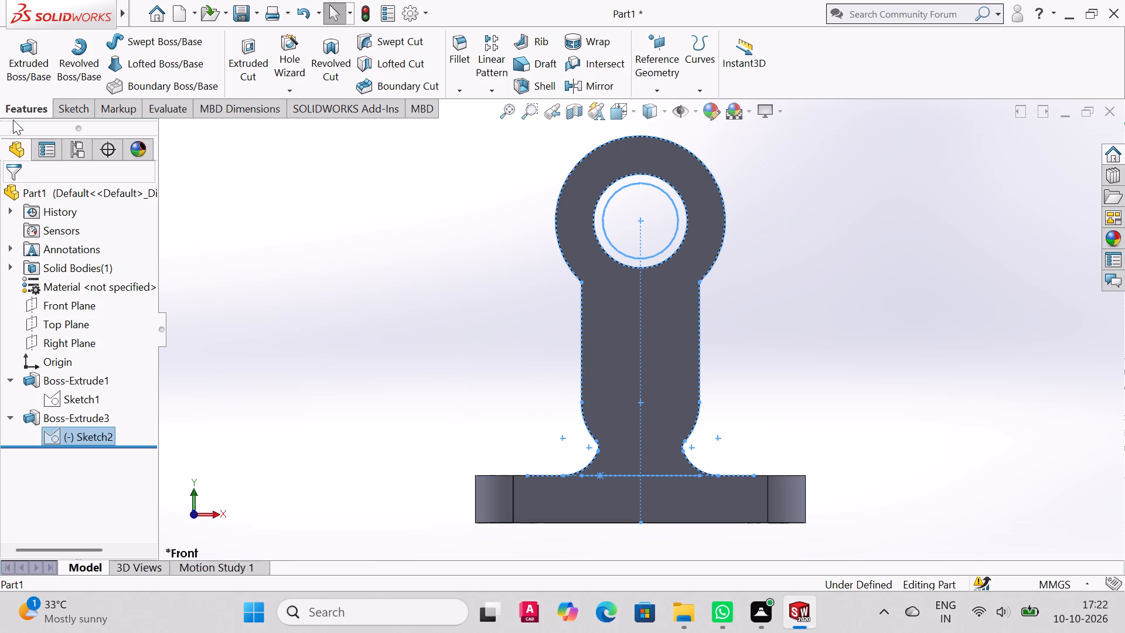
pyautogui.click(67, 99)
pyautogui.click(104, 45)
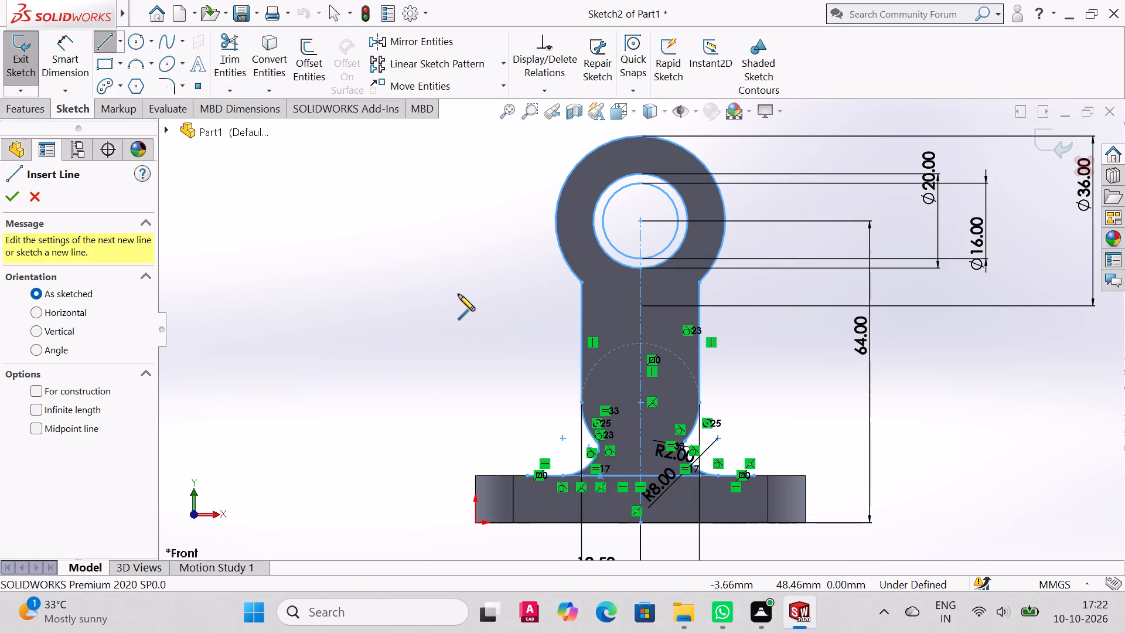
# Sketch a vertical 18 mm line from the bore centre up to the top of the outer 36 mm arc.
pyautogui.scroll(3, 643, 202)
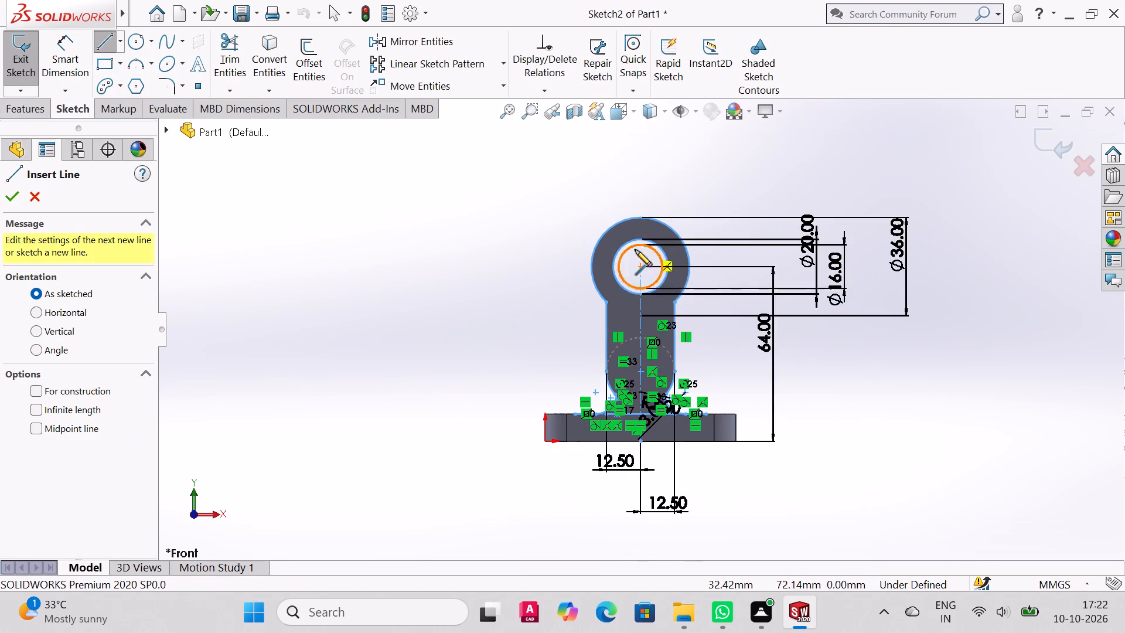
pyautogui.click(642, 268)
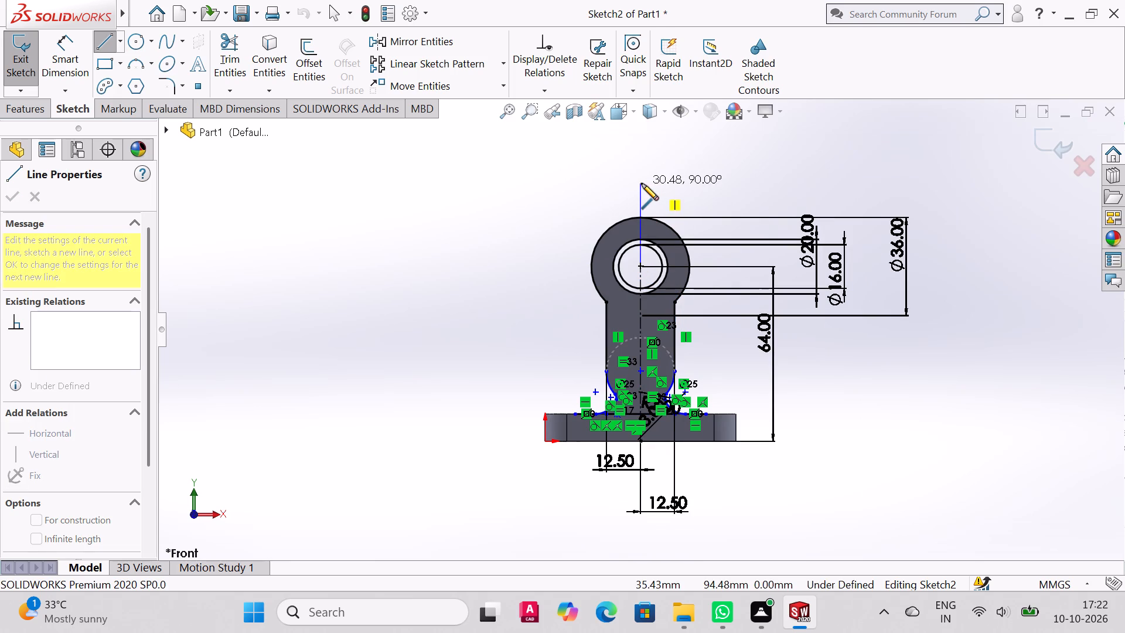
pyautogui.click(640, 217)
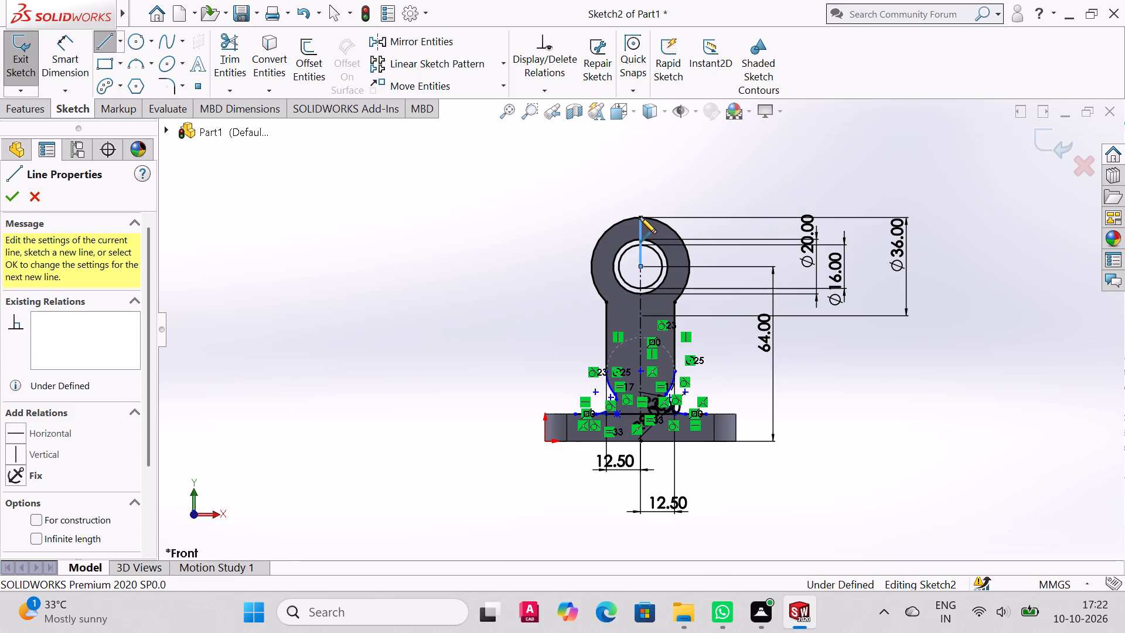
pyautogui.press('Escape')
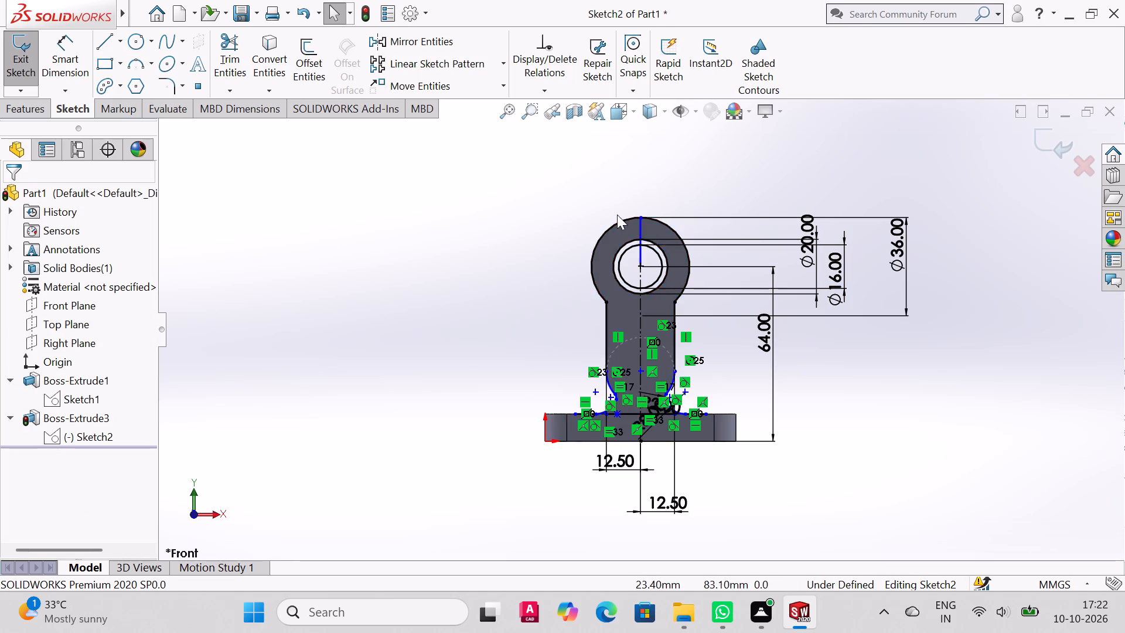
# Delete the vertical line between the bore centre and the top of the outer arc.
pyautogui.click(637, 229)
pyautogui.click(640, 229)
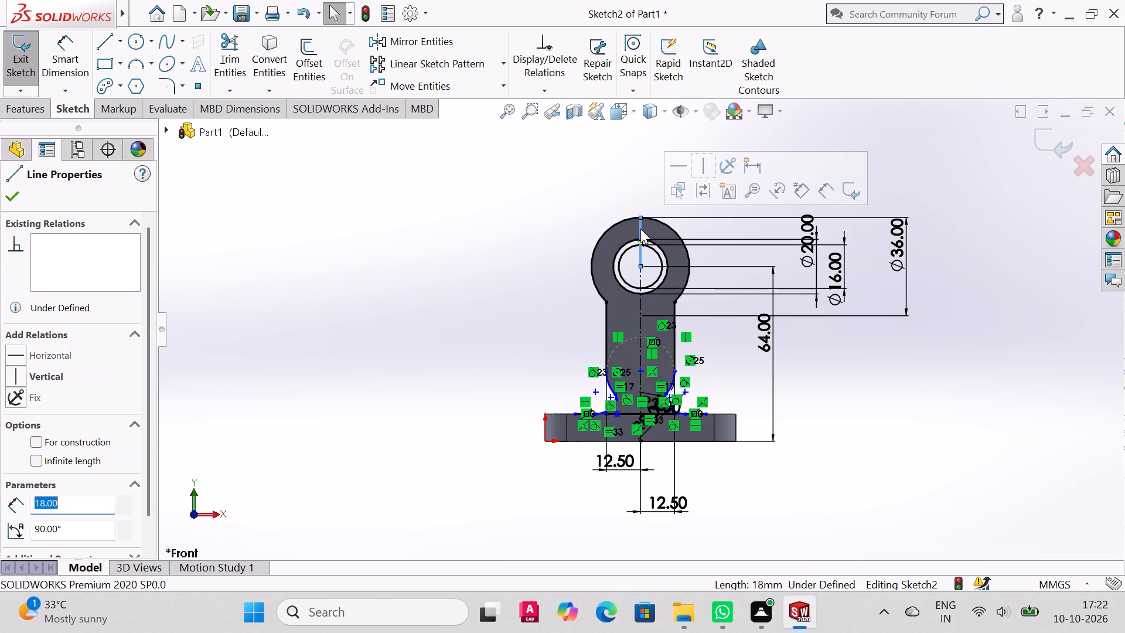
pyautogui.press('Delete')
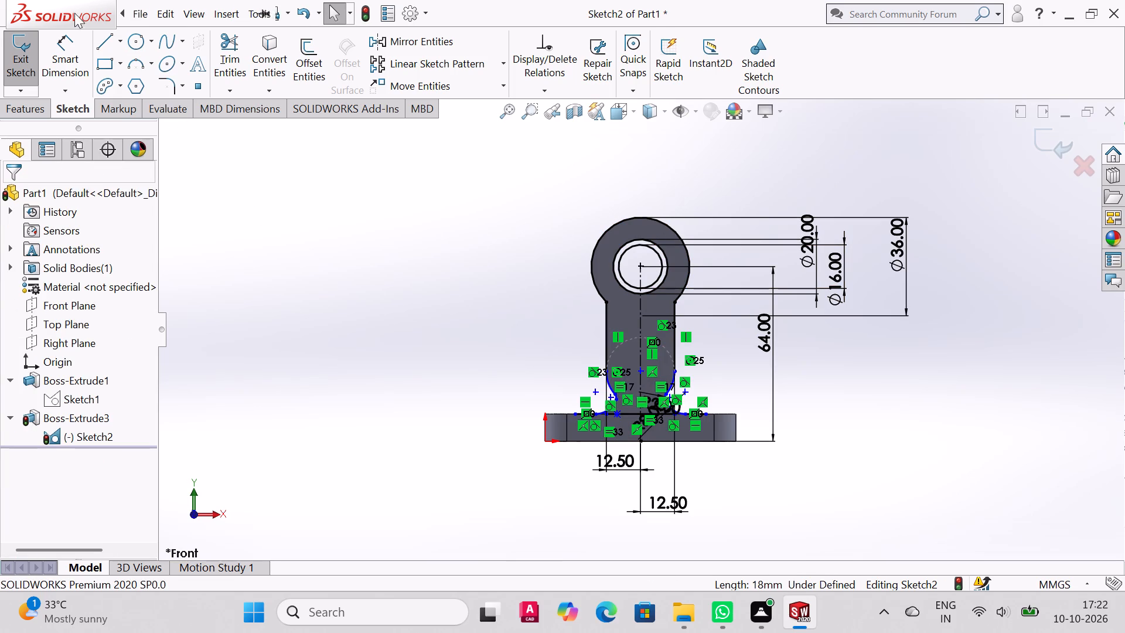
# Sketch a circle about 8 mm in diameter centred on the top midpoint of the outer 36 mm arc.
pyautogui.click(127, 41)
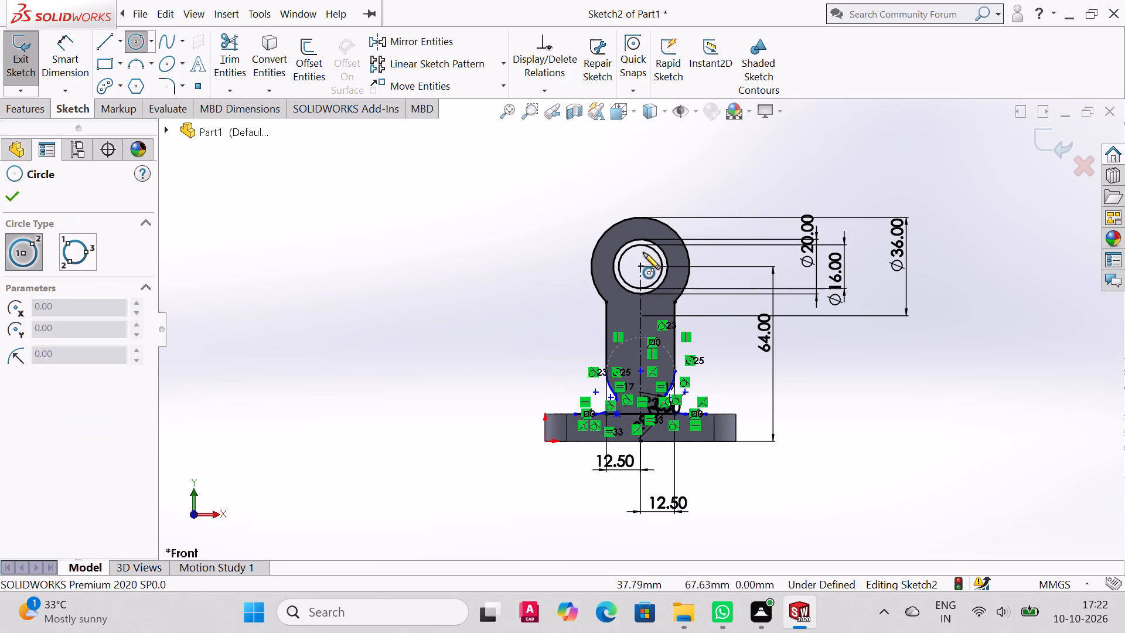
pyautogui.click(641, 217)
pyautogui.click(650, 222)
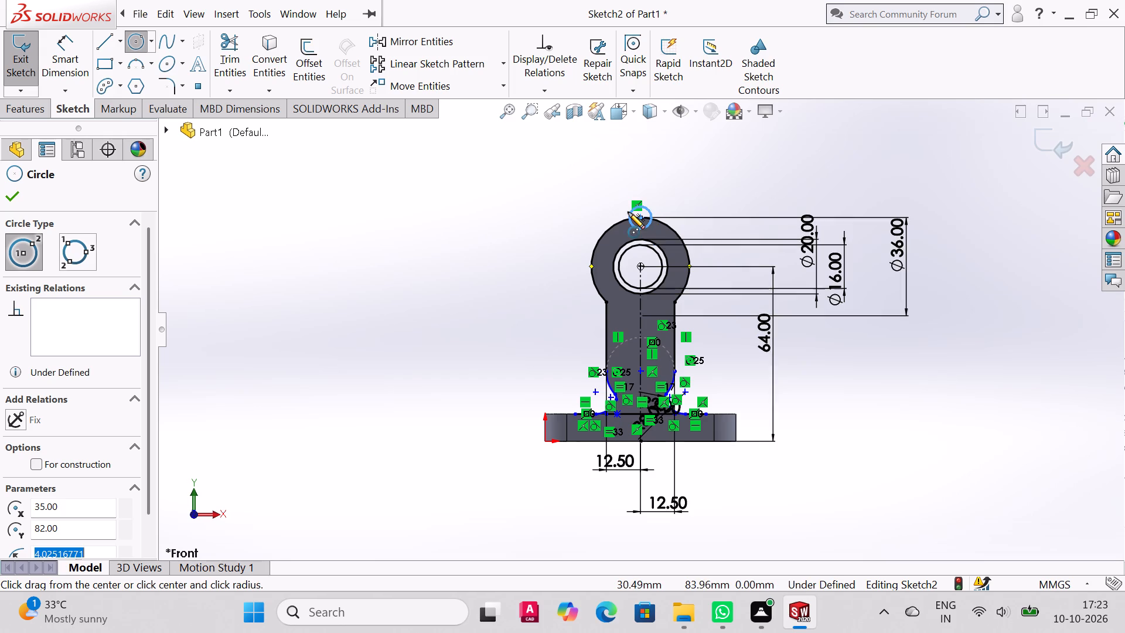
# Dimension the small top circle's diameter as 5 mm and correct it to 6 mm.
pyautogui.click(69, 39)
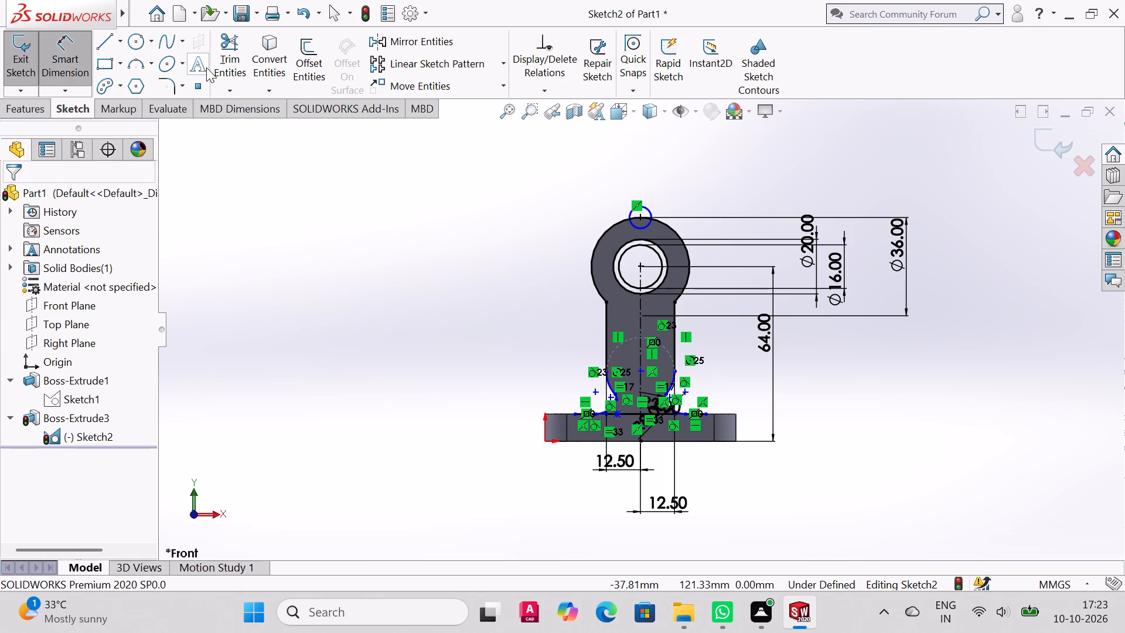
pyautogui.click(647, 210)
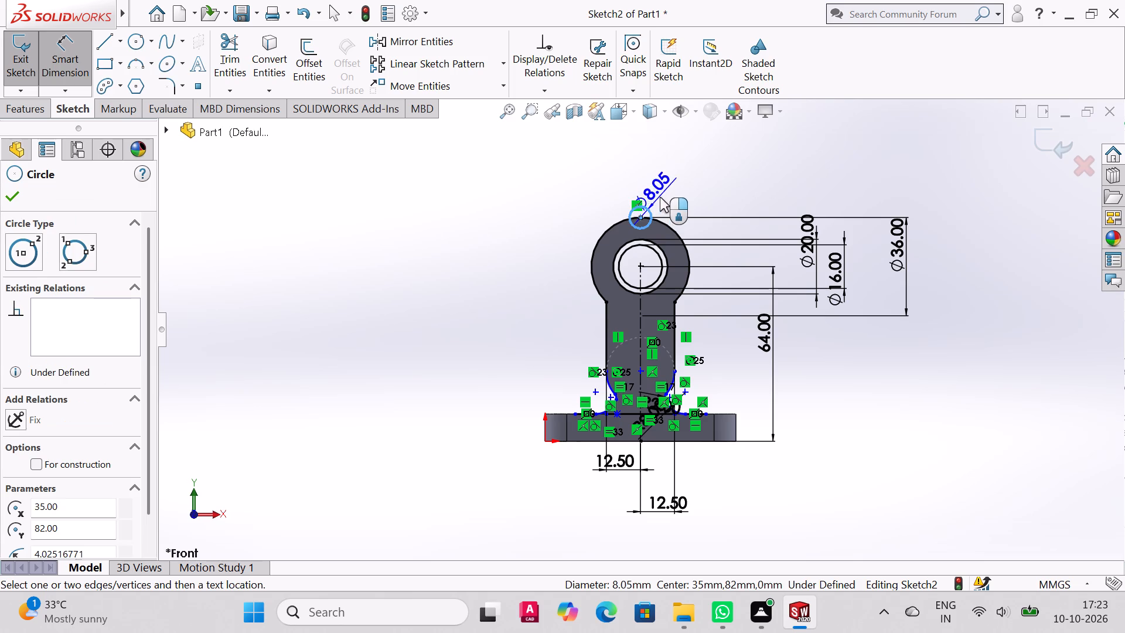
pyautogui.click(667, 193)
pyautogui.press('5')
pyautogui.press('Return')
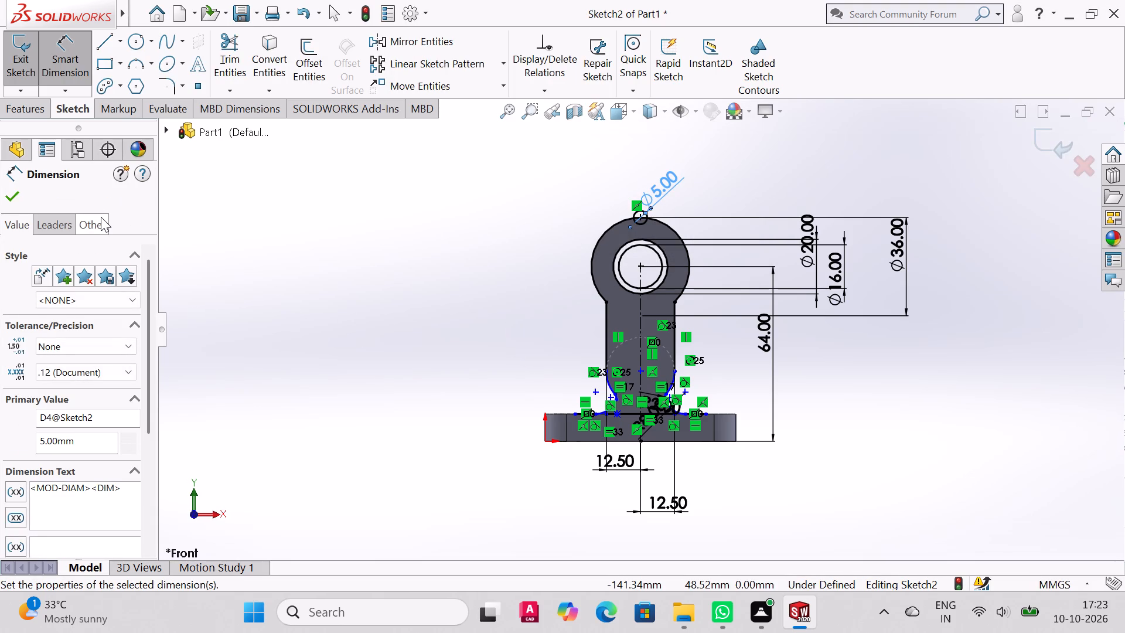
pyautogui.doubleClick(660, 186)
pyautogui.press('6')
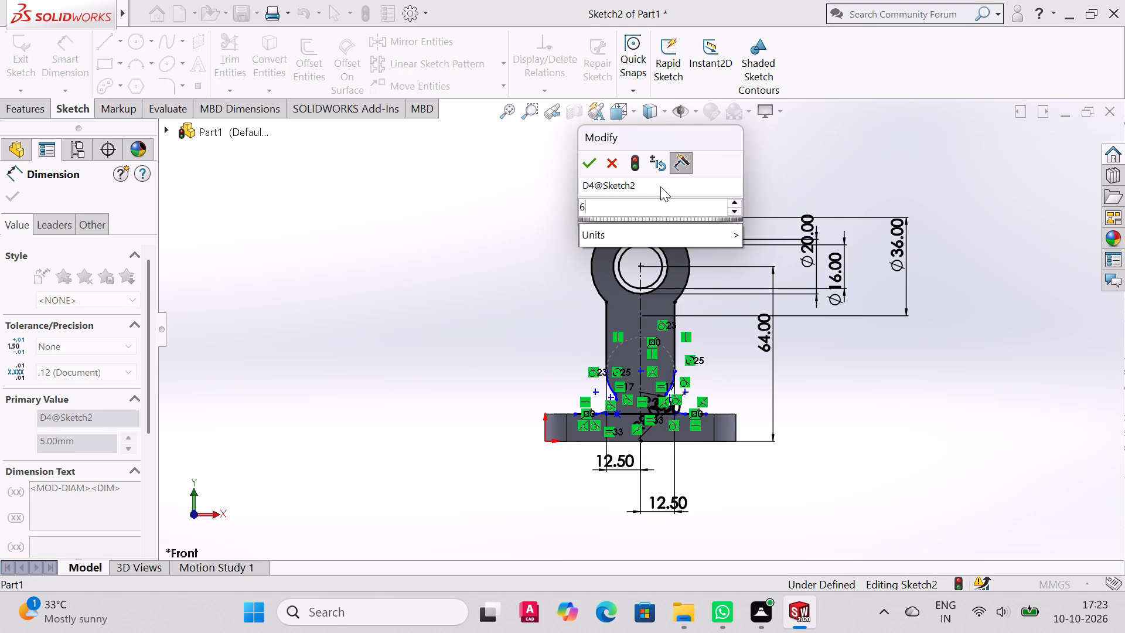
pyautogui.press('Return')
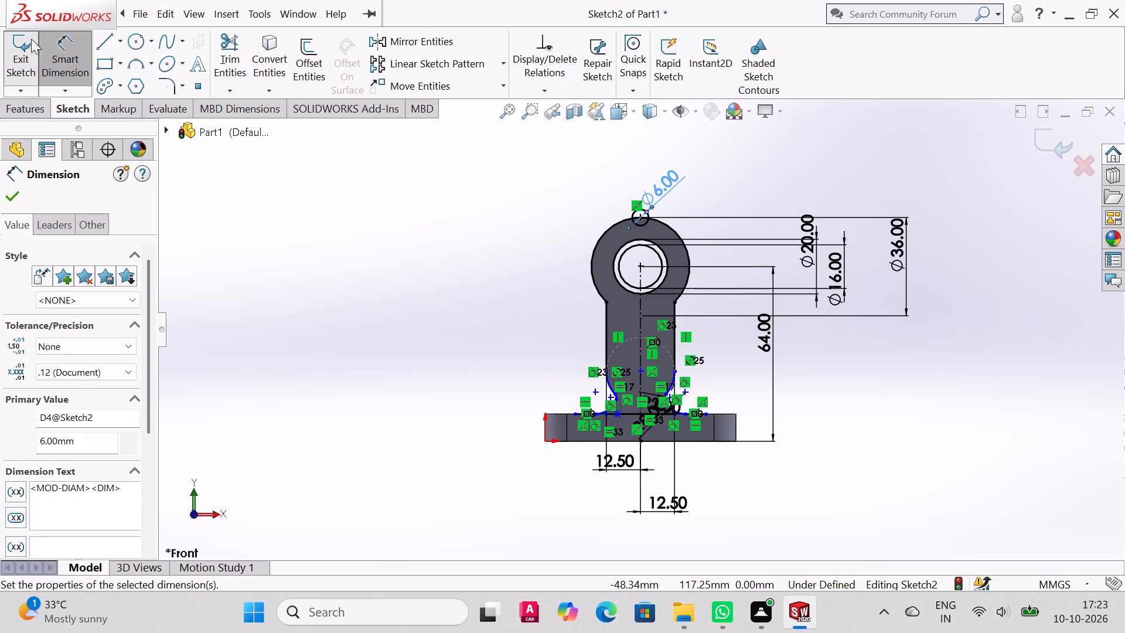
pyautogui.click(333, 203)
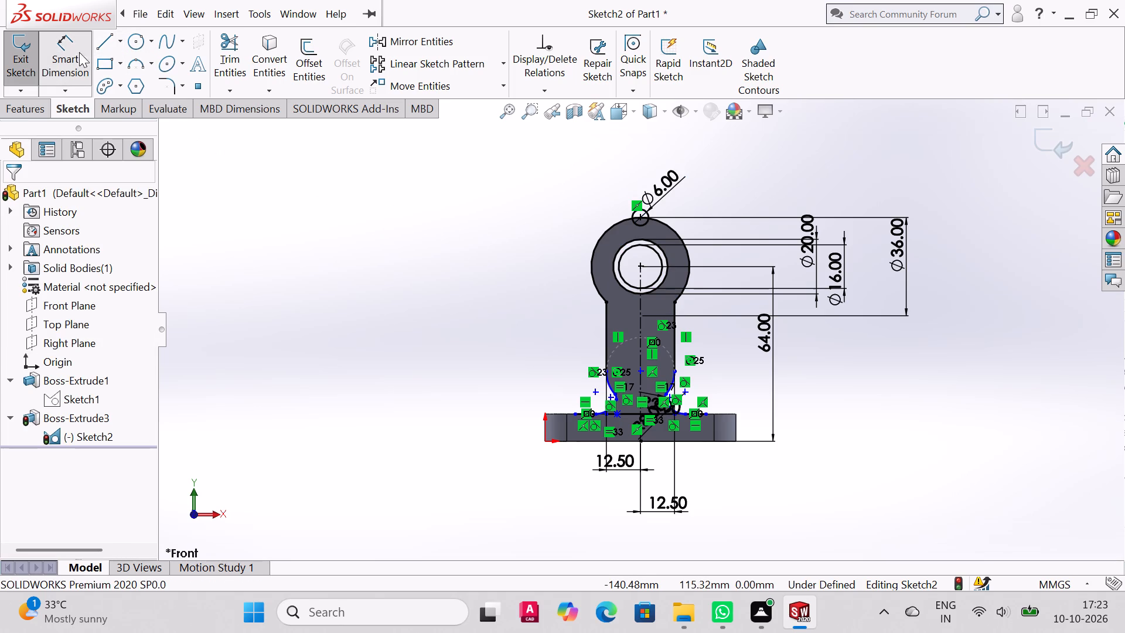
# Sketch a circle about 8.6 mm in diameter on the vertical centreline, about 16 mm below the bore centre.
pyautogui.click(135, 43)
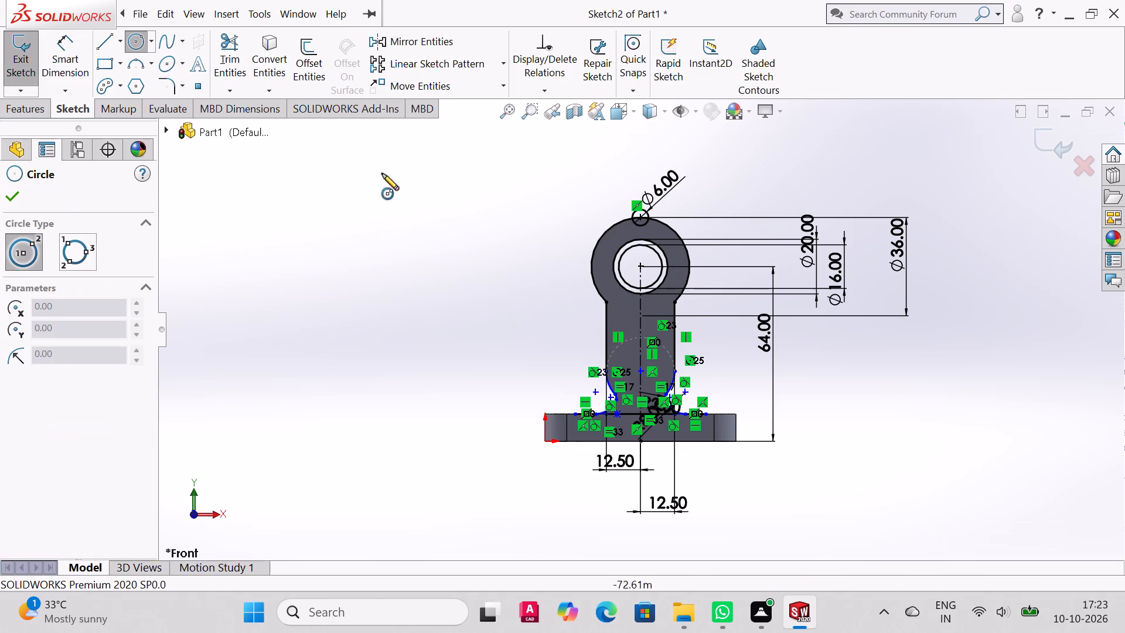
pyautogui.click(639, 310)
pyautogui.click(652, 312)
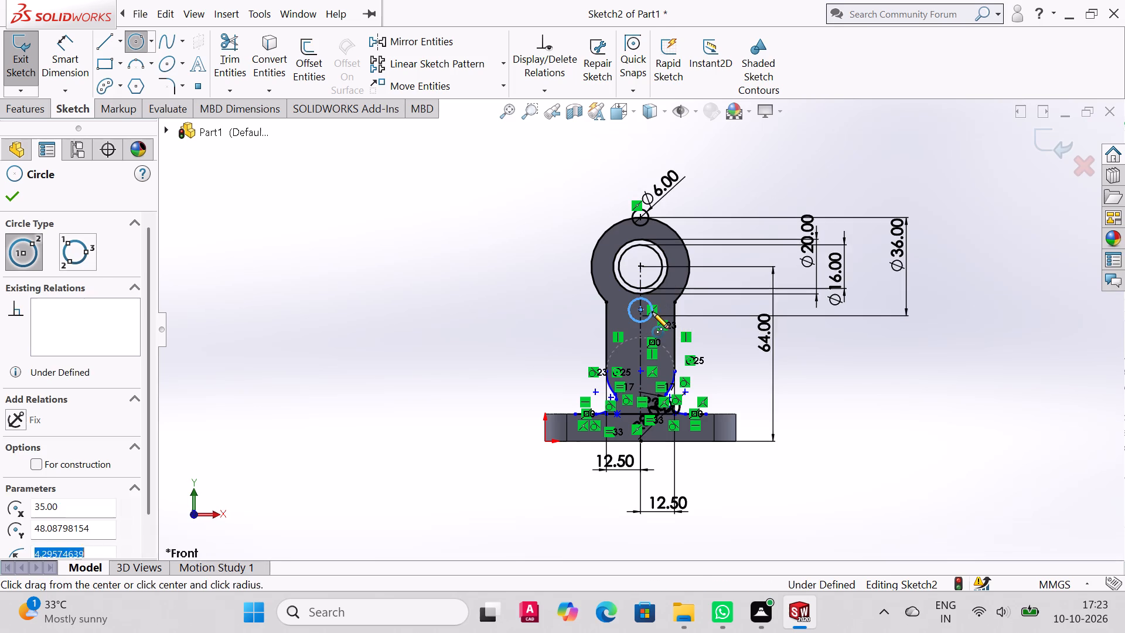
pyautogui.rightClick(652, 312)
pyautogui.click(714, 322)
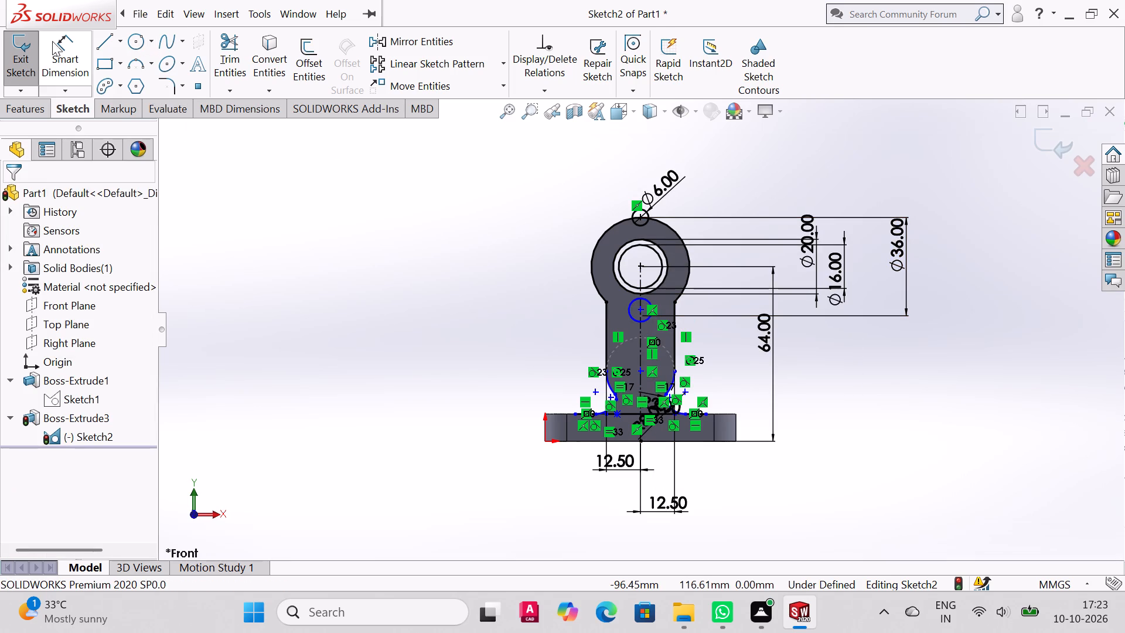
# Dimension the vertical distance from the bore centre to the lower small circle's centre as 18 mm.
pyautogui.click(71, 43)
pyautogui.click(640, 265)
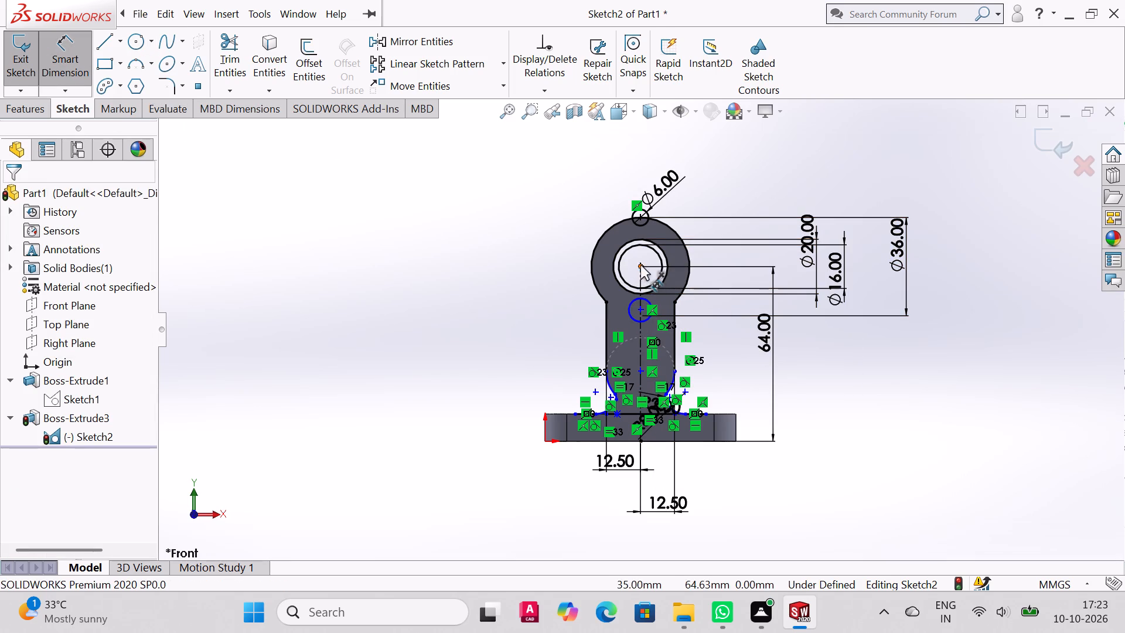
pyautogui.click(641, 310)
pyautogui.click(543, 297)
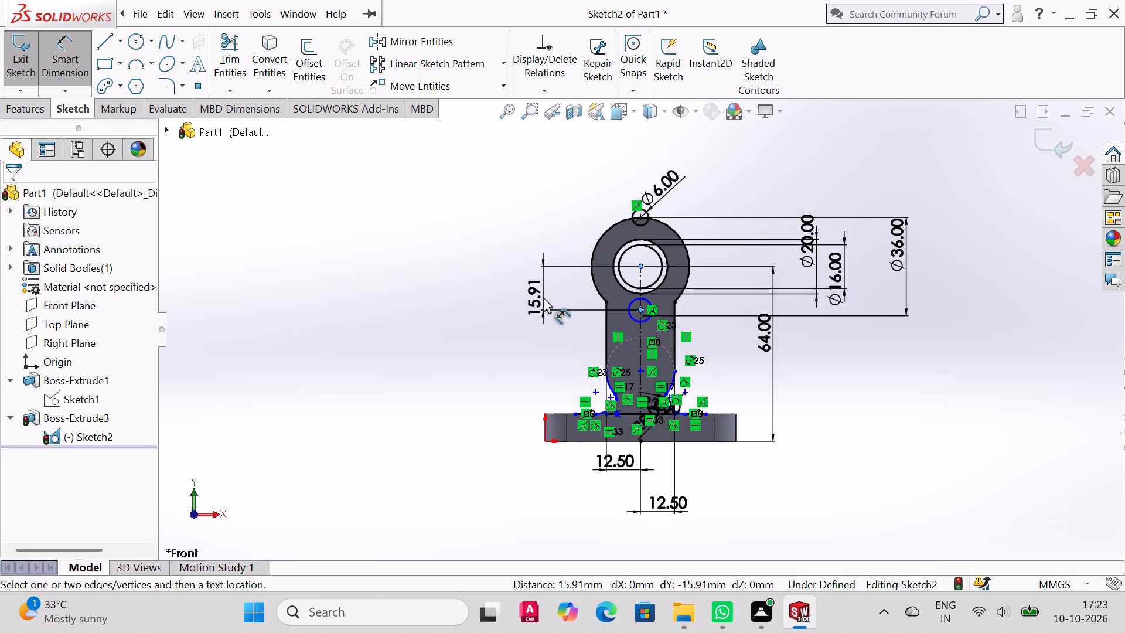
pyautogui.write('18')
pyautogui.press('Return')
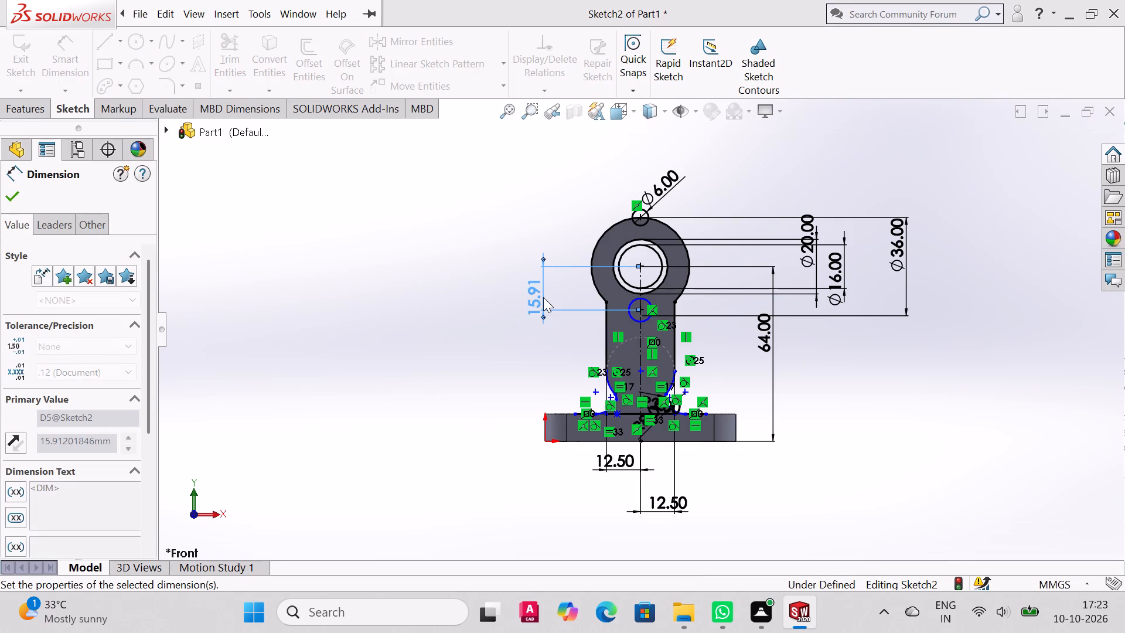
pyautogui.click(2, 198)
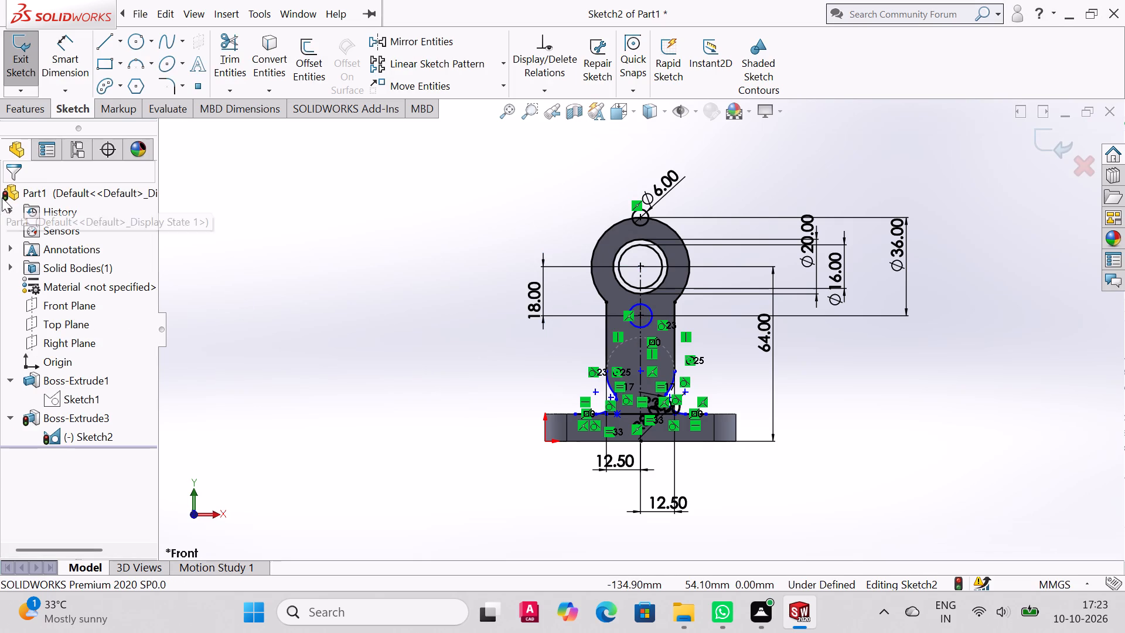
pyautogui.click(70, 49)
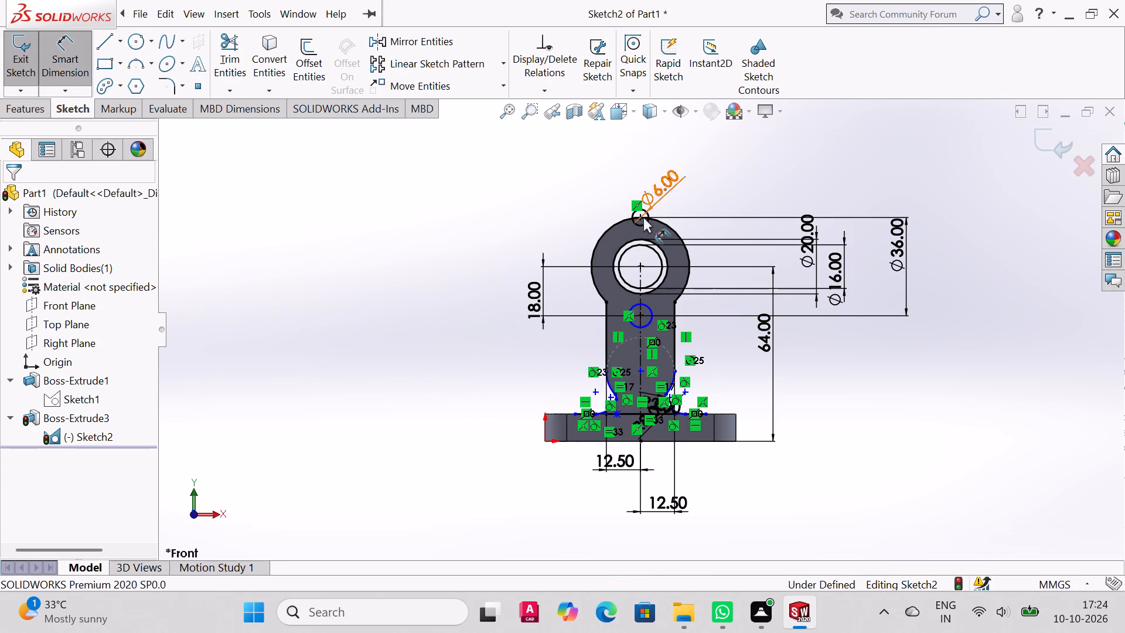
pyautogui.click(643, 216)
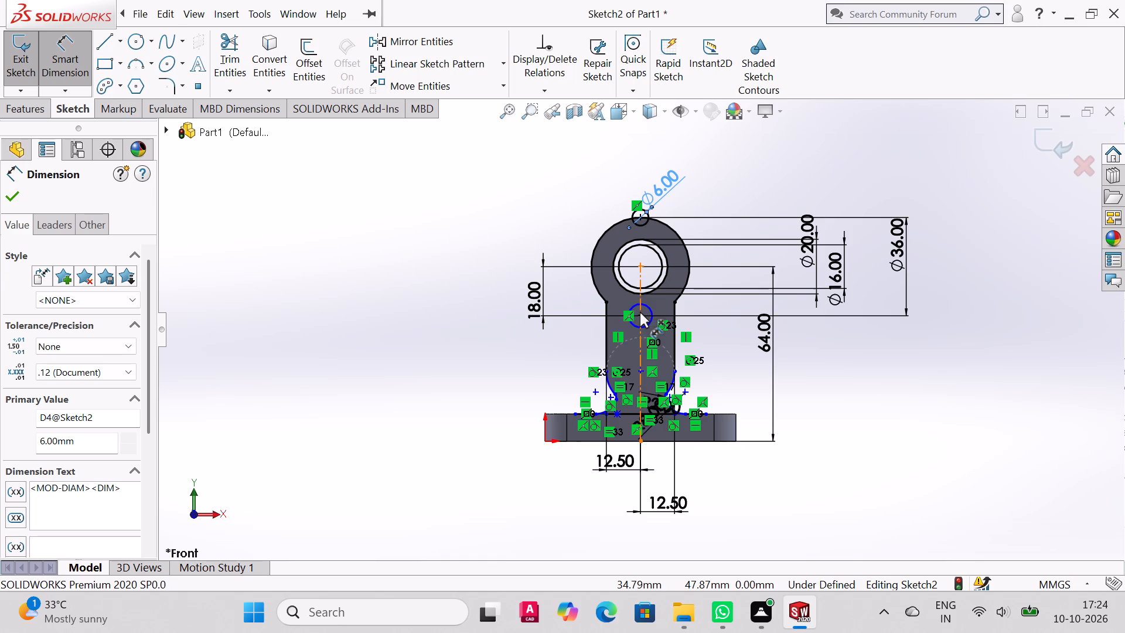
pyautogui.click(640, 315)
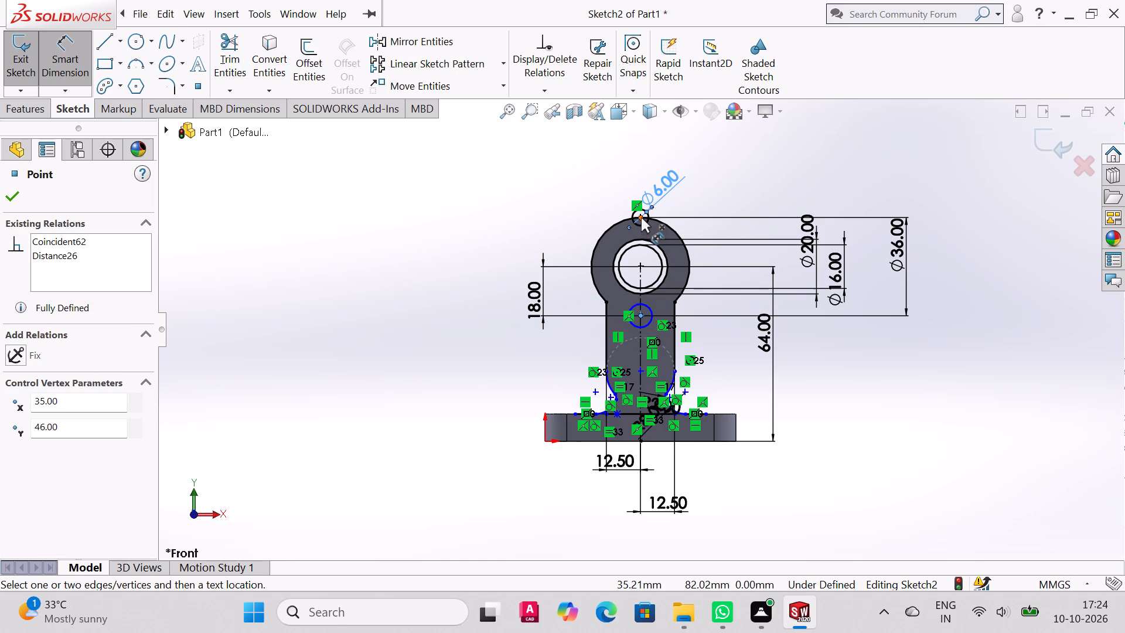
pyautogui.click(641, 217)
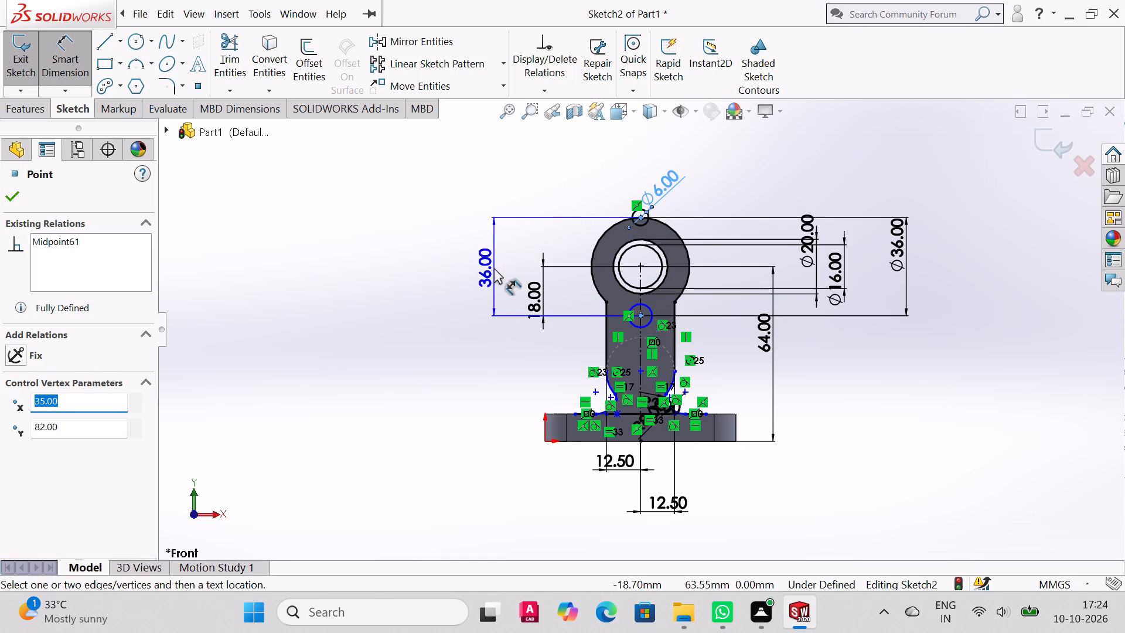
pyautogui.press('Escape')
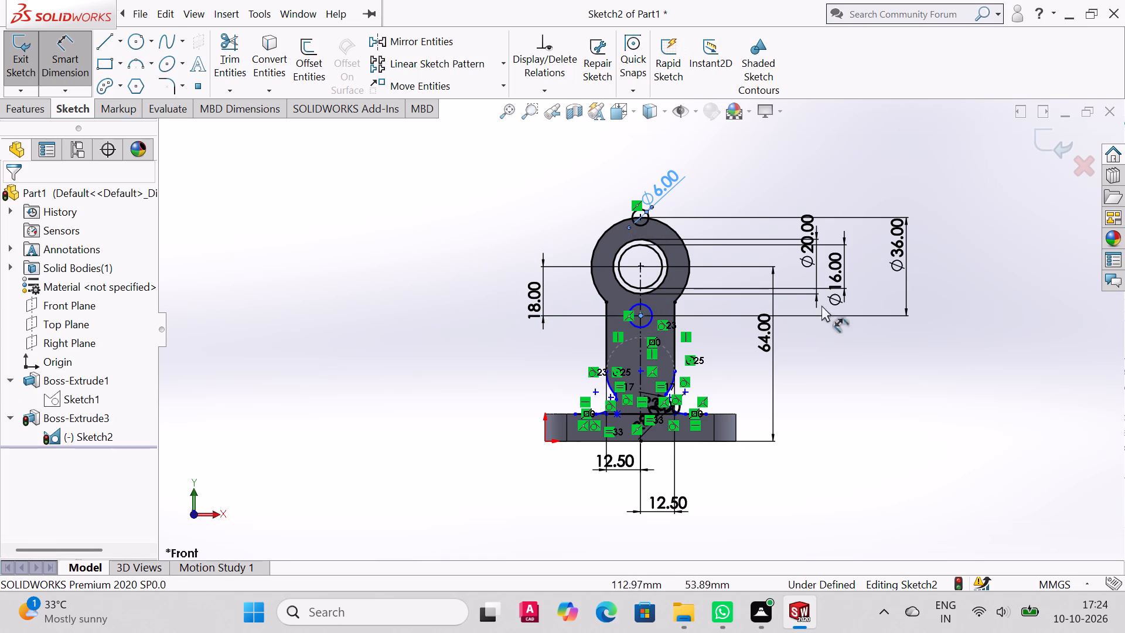
# Exit the web sketch and inspect the rebuilt bracket's top notch and small lower hole from both sides.
pyautogui.click(27, 111)
pyautogui.click(76, 120)
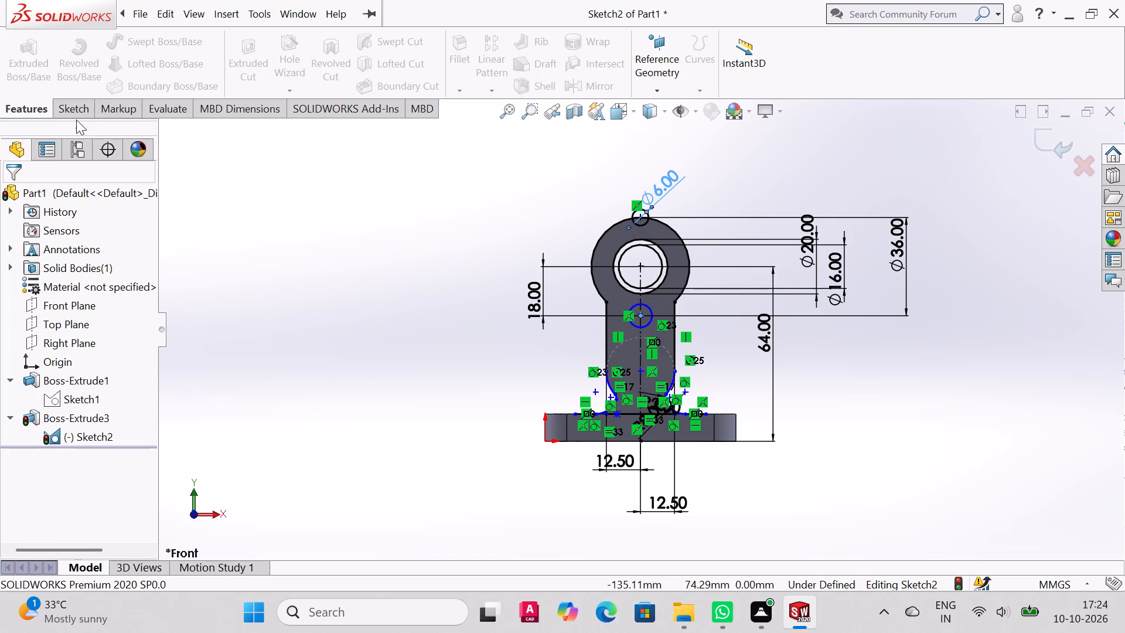
pyautogui.click(75, 110)
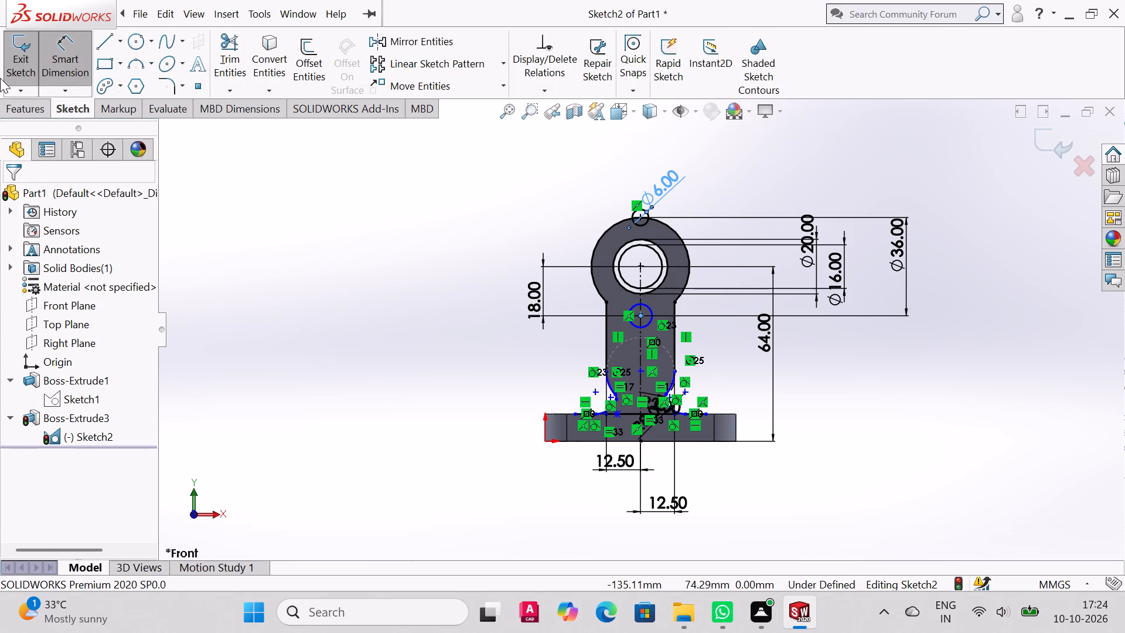
pyautogui.click(33, 112)
pyautogui.click(63, 112)
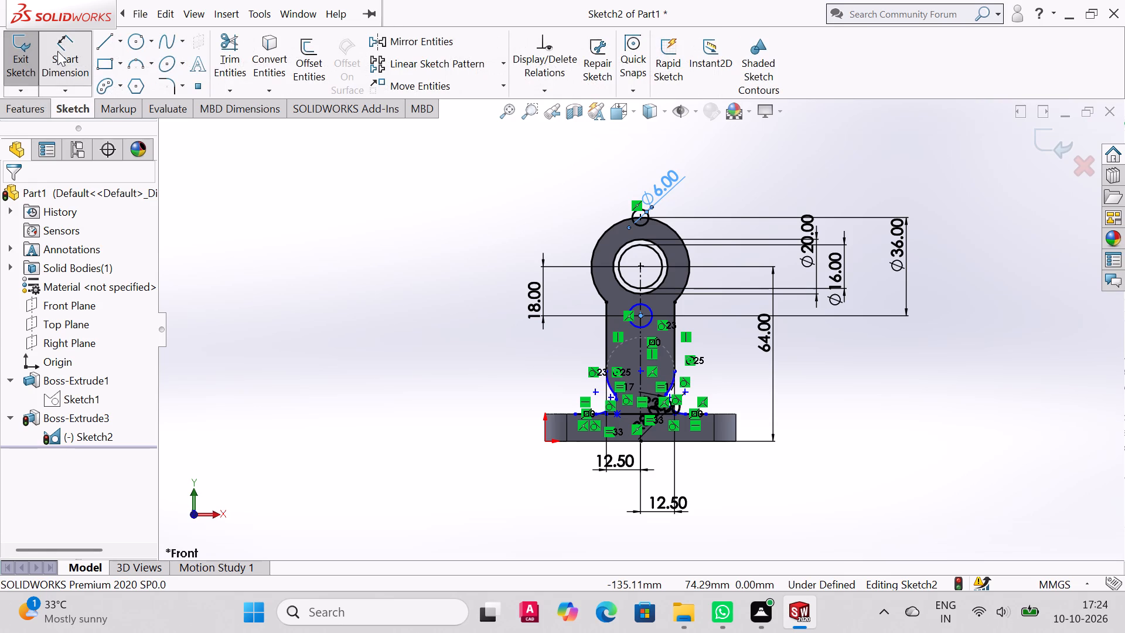
pyautogui.click(57, 51)
pyautogui.click(28, 51)
pyautogui.click(22, 110)
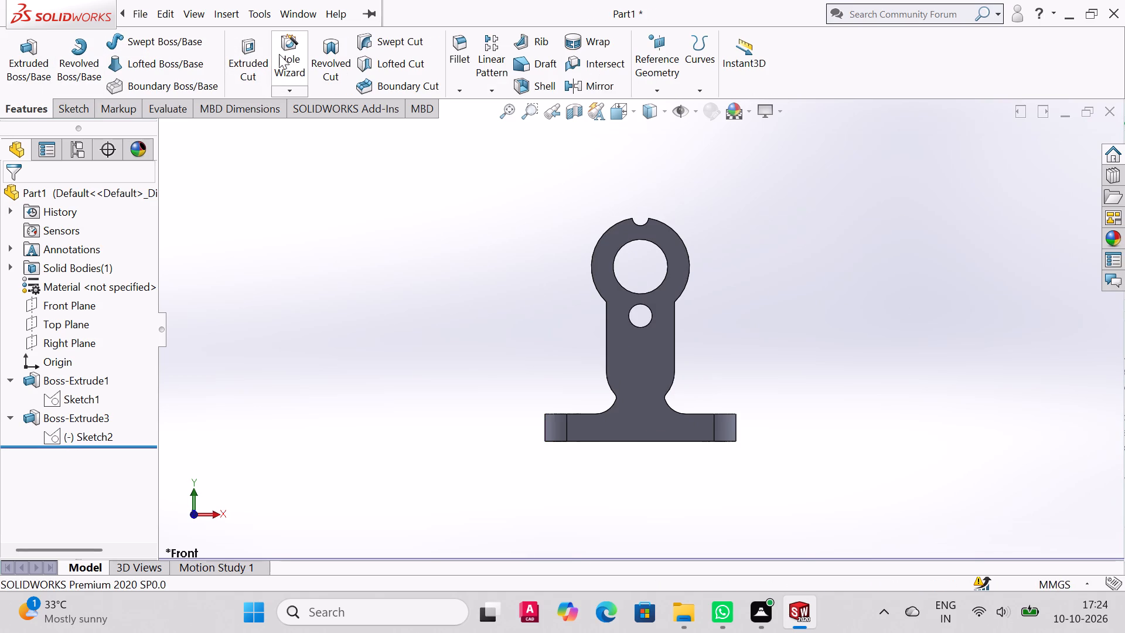
pyautogui.moveTo(854, 290); pyautogui.dragTo(814, 325, button='middle')
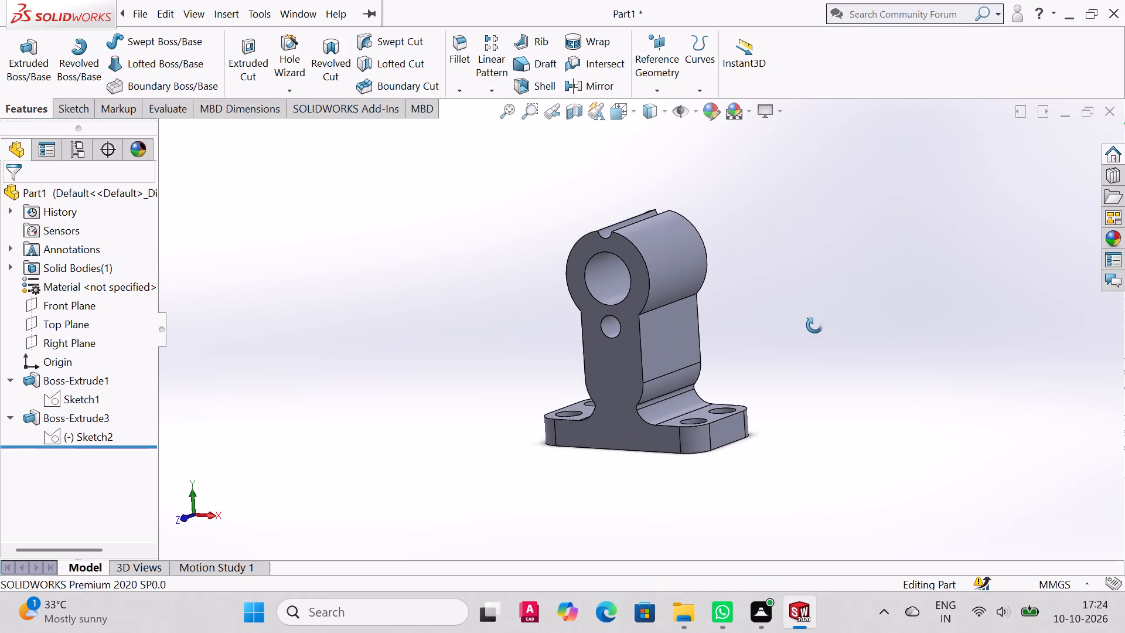
pyautogui.moveTo(814, 325); pyautogui.dragTo(814, 336, button='middle')
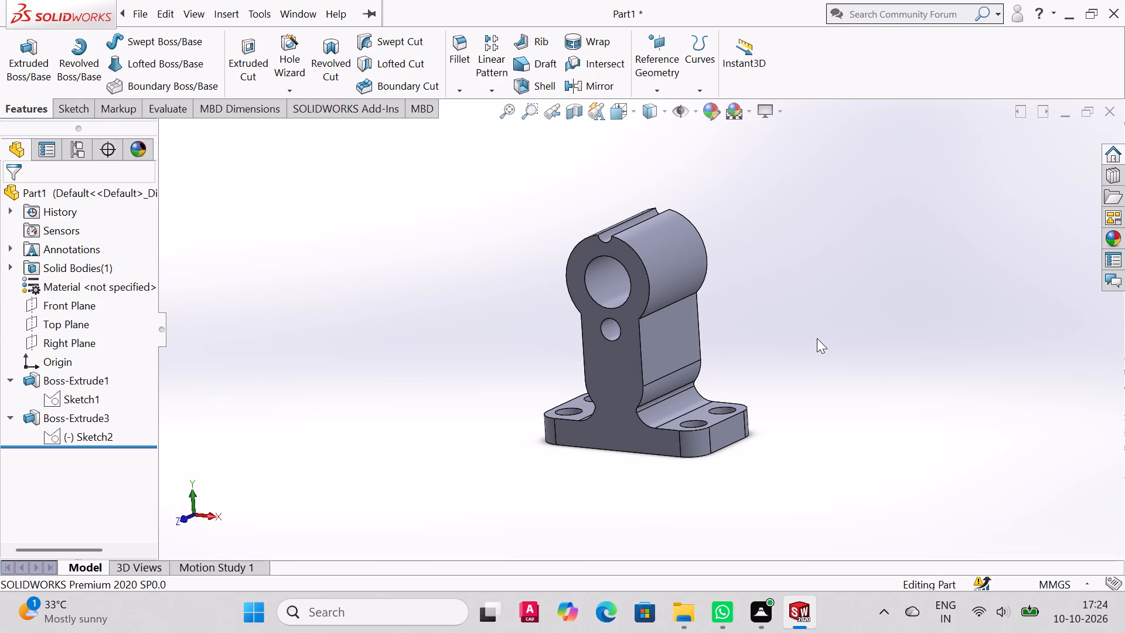
pyautogui.moveTo(565, 318); pyautogui.dragTo(629, 329, button='middle')
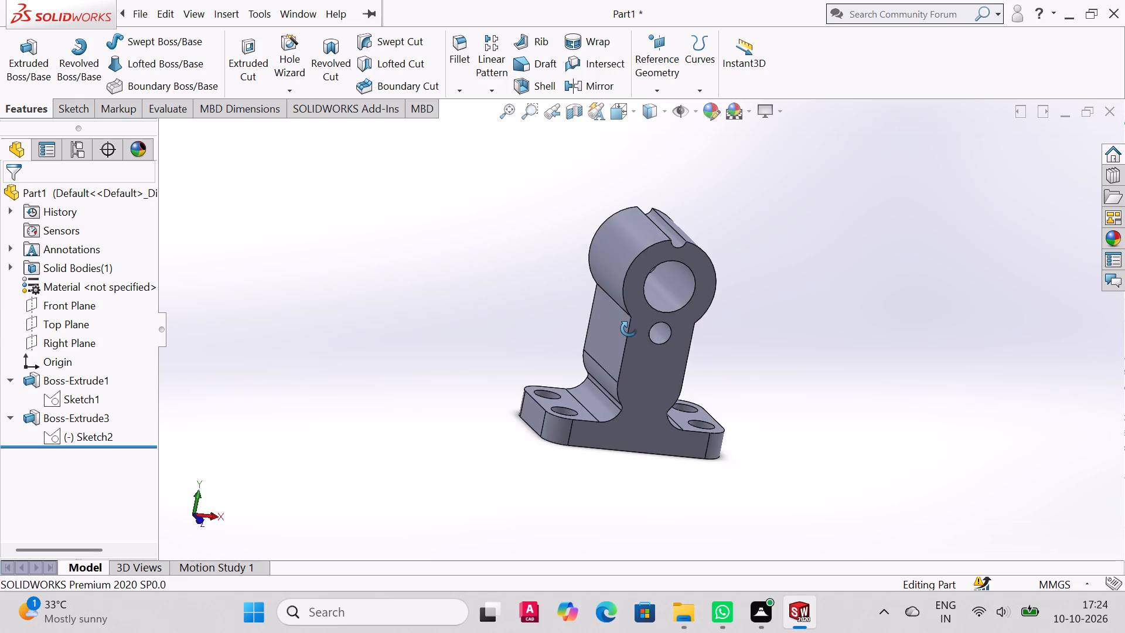
pyautogui.moveTo(629, 329); pyautogui.dragTo(615, 315, button='middle')
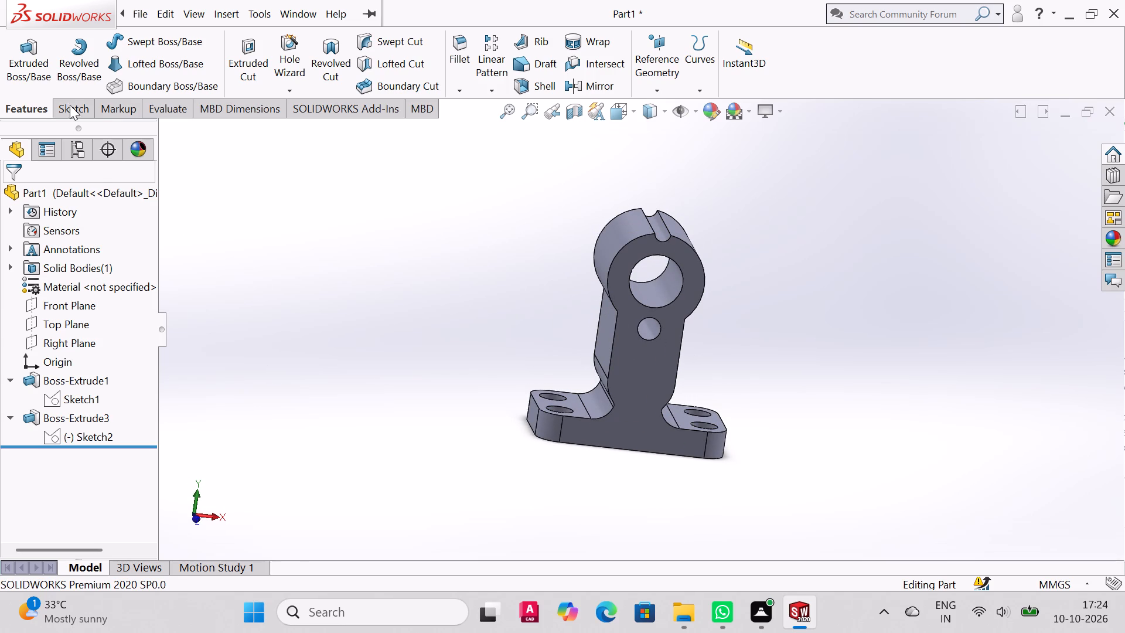
# Reopen the web profile sketch, Sketch2, for editing.
pyautogui.click(80, 107)
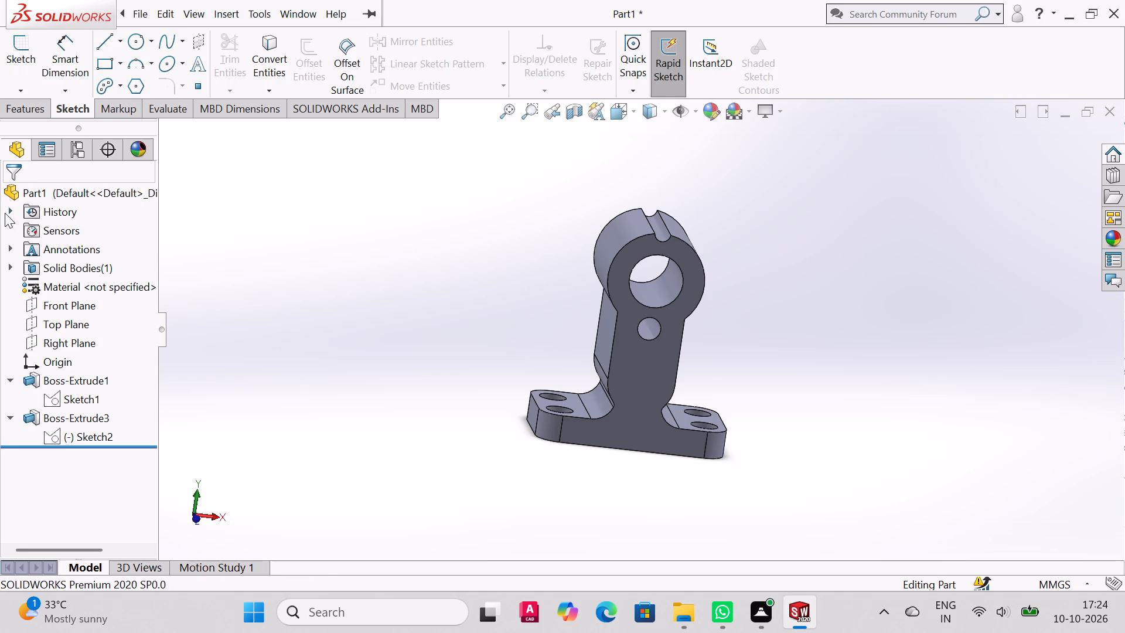
pyautogui.click(54, 441)
pyautogui.click(75, 398)
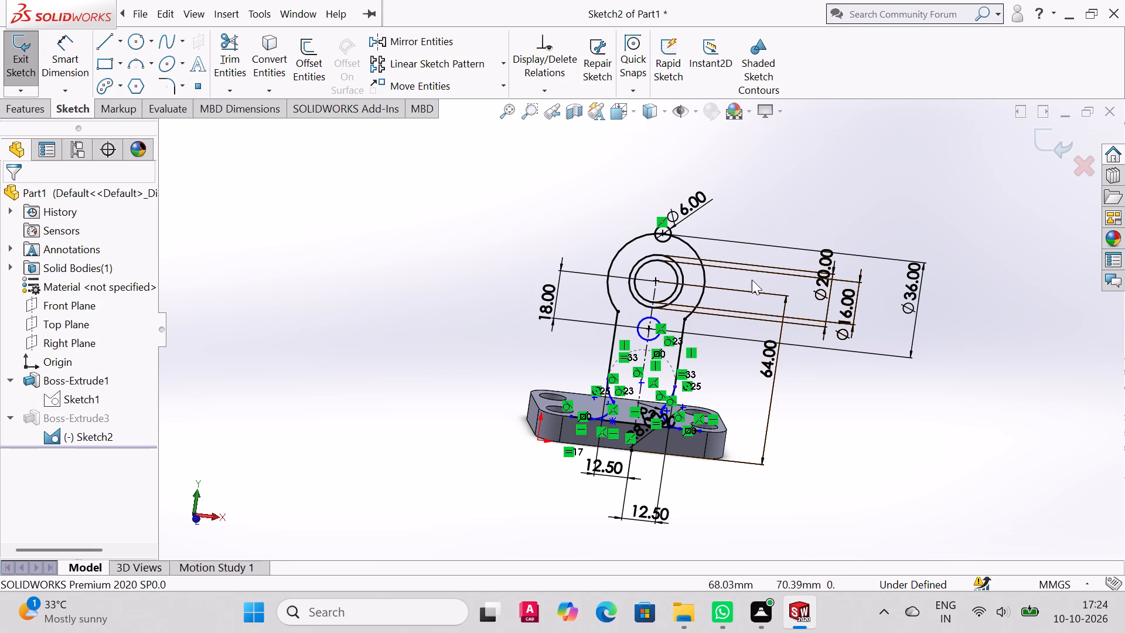
# Sketch two circles, about 11 mm and 16.4 mm in diameter, concentric with the 6 mm circle at the web's top.
pyautogui.scroll(2, 833, 239)
pyautogui.scroll(-5, 833, 239)
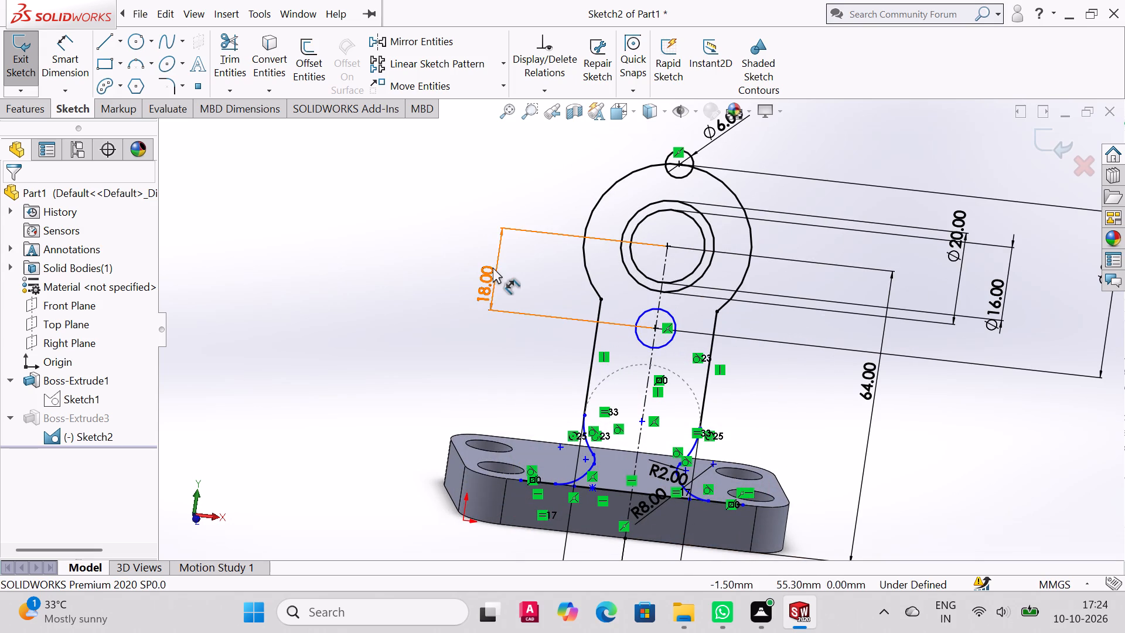
pyautogui.hotkey('ctrl', '1')
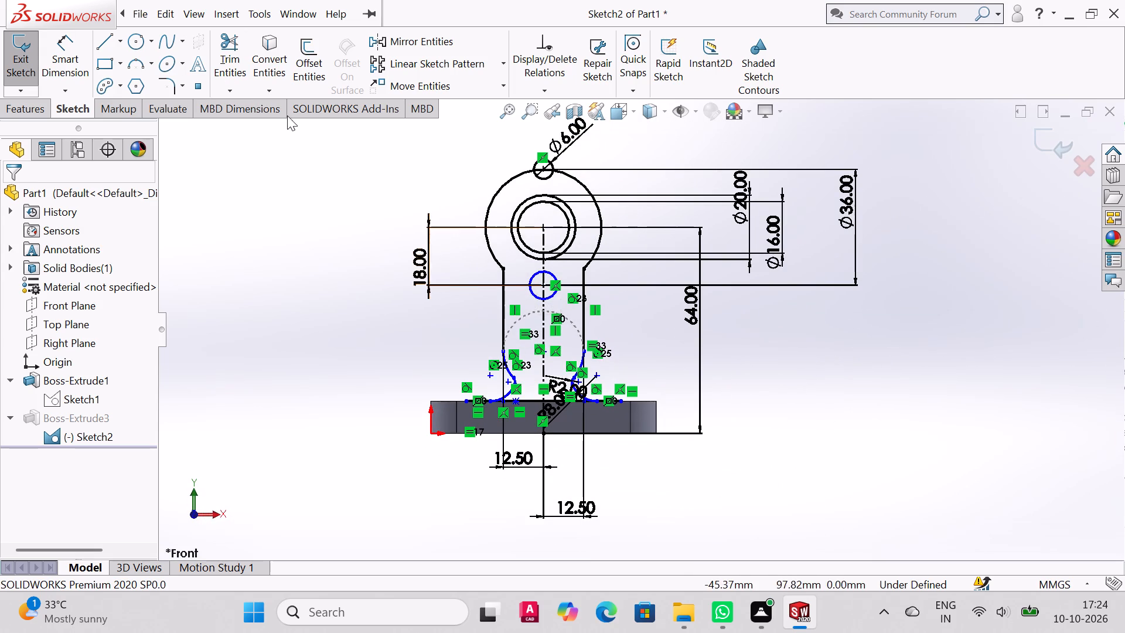
pyautogui.scroll(2, 689, 191)
pyautogui.scroll(-4, 707, 172)
pyautogui.scroll(2, 701, 166)
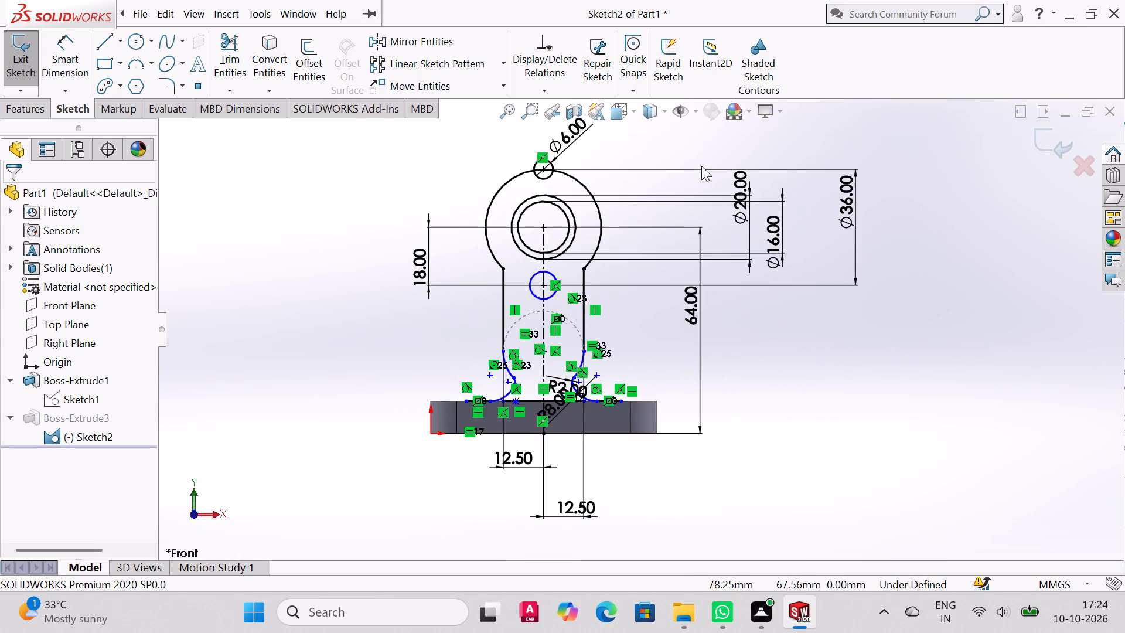
pyautogui.click(527, 104)
pyautogui.moveTo(412, 141); pyautogui.dragTo(724, 230)
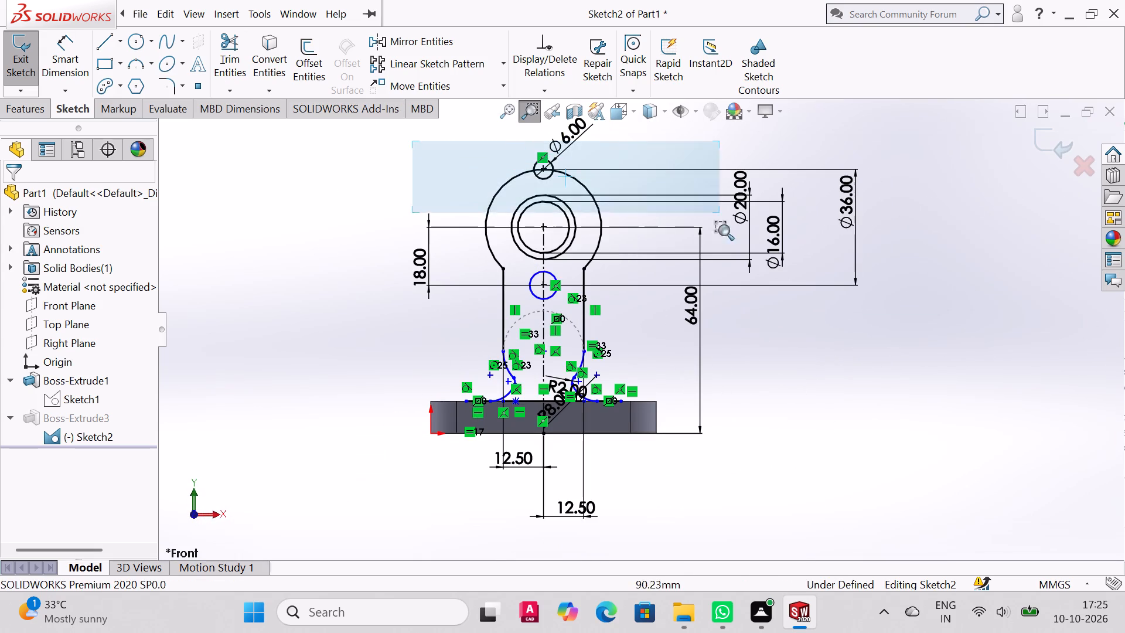
pyautogui.moveTo(724, 230); pyautogui.dragTo(728, 242)
pyautogui.click(129, 45)
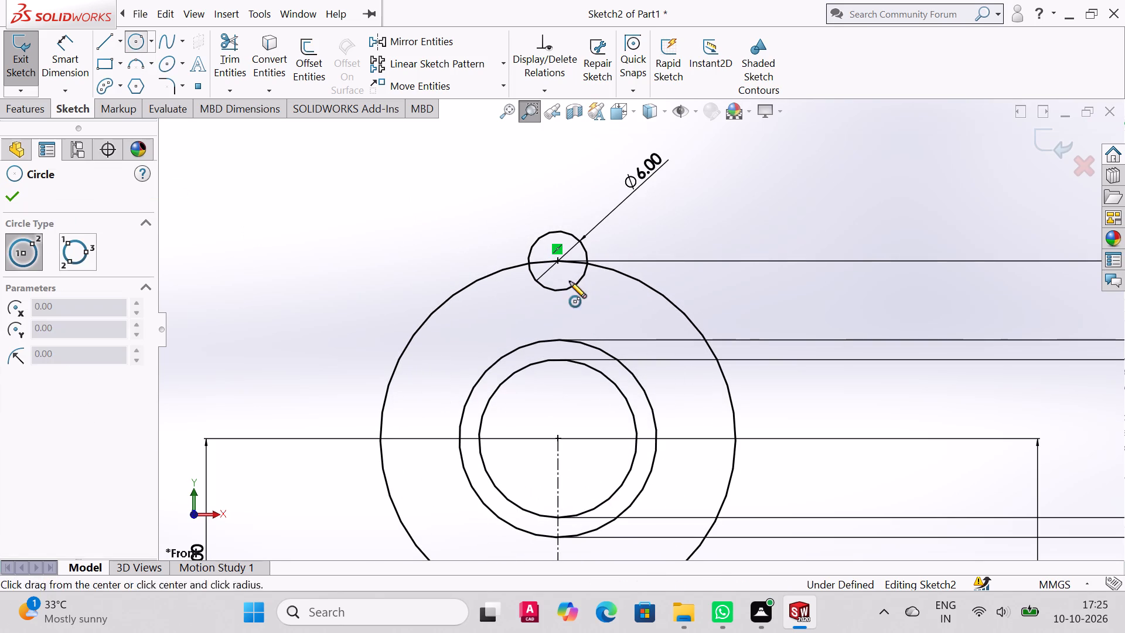
pyautogui.click(558, 258)
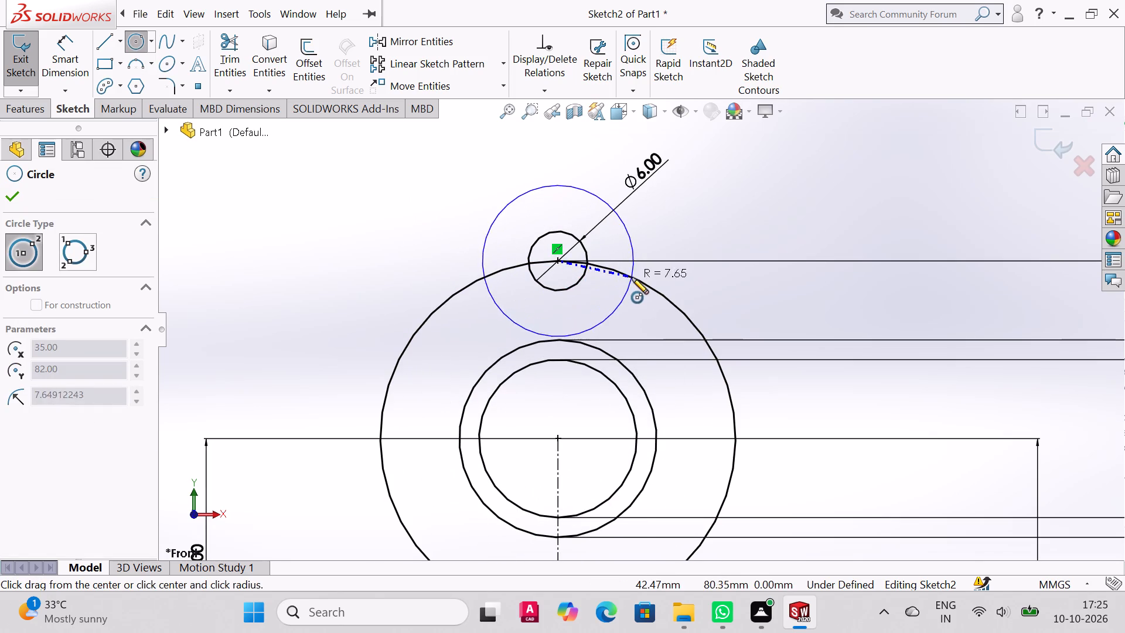
pyautogui.click(604, 290)
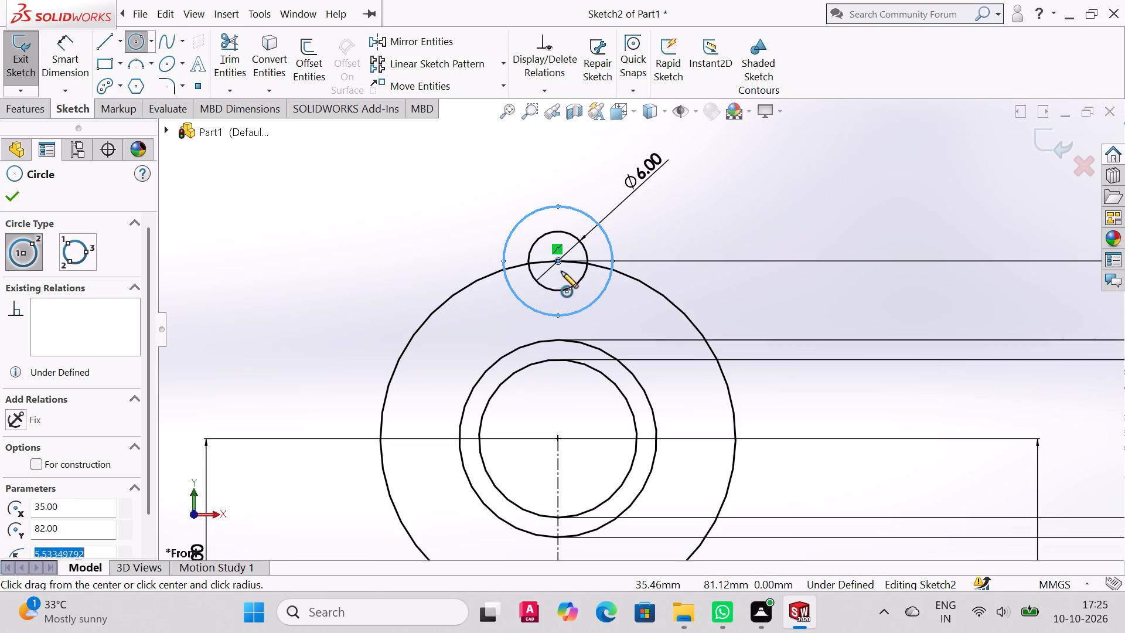
pyautogui.click(558, 264)
pyautogui.click(636, 283)
pyautogui.rightClick(715, 220)
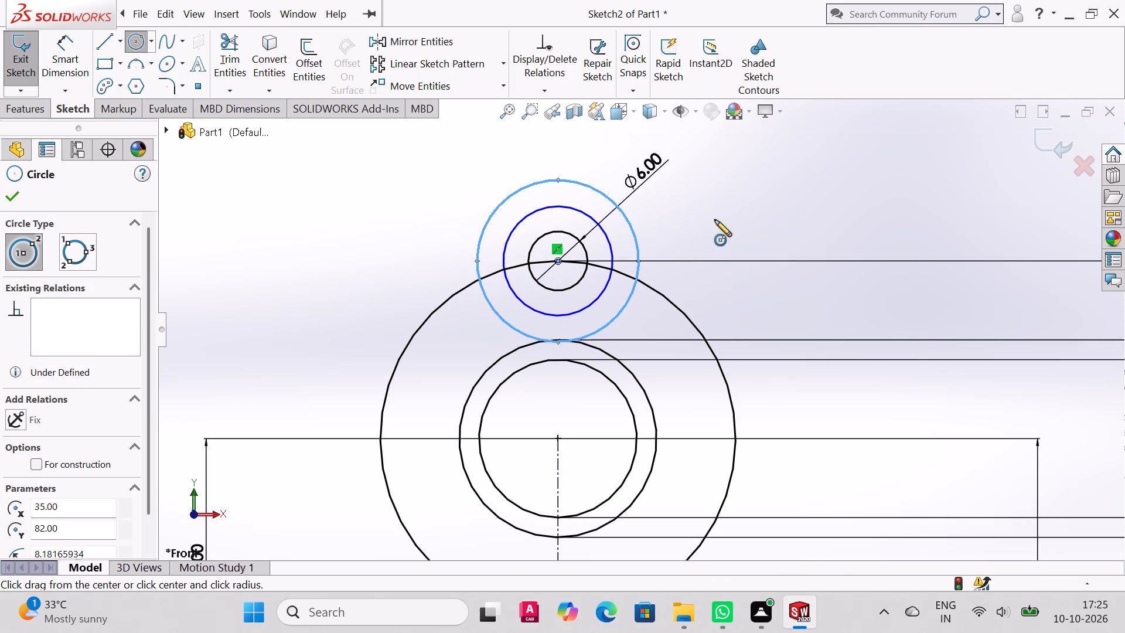
pyautogui.click(749, 230)
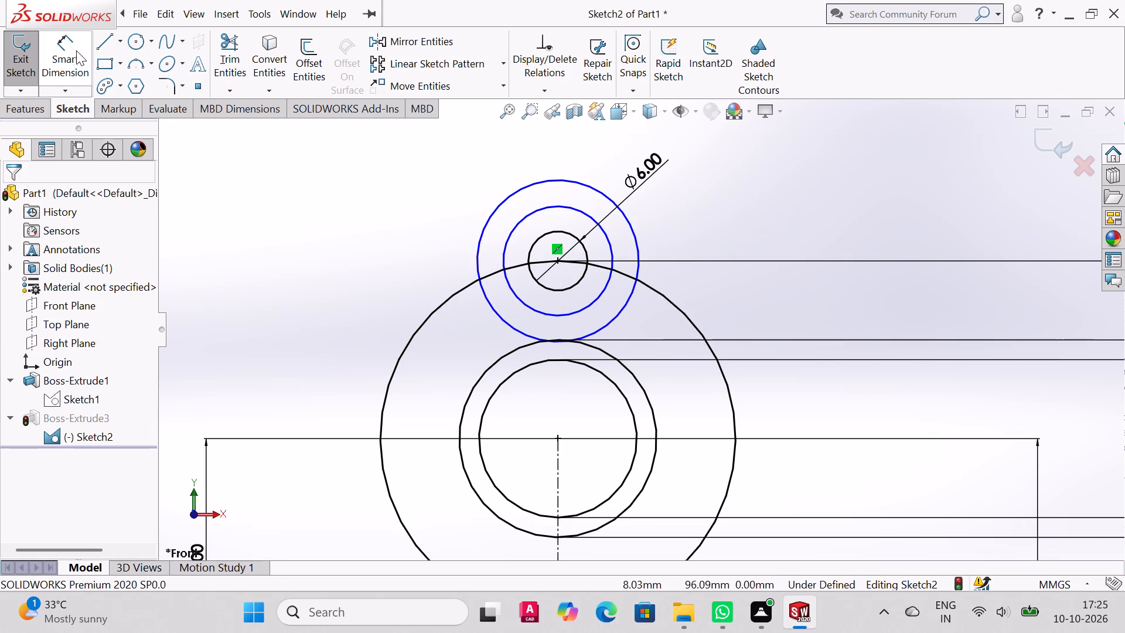
# Dimension the outermost concentric circle's diameter at the web's top as 16 mm.
pyautogui.click(76, 50)
pyautogui.click(632, 233)
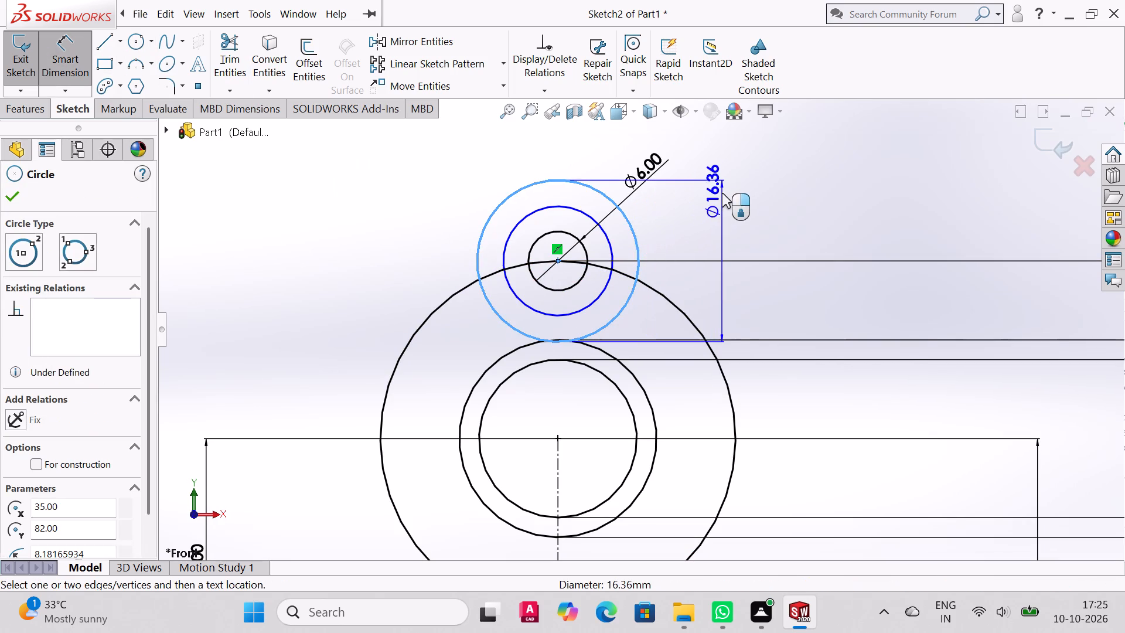
pyautogui.click(739, 189)
pyautogui.press('1')
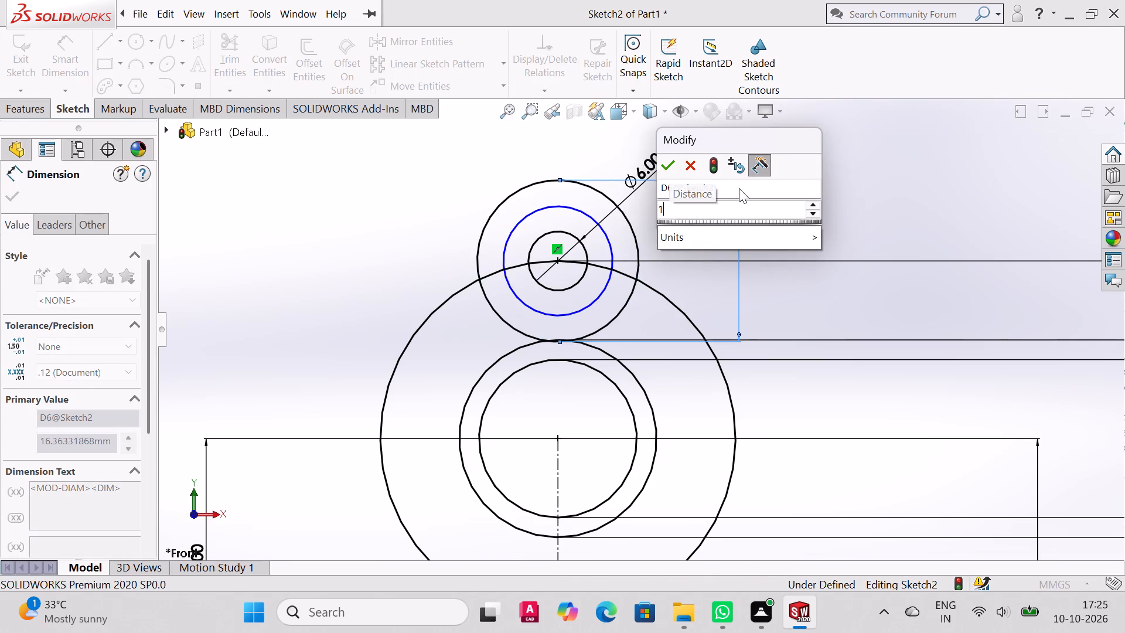
pyautogui.press('6')
pyautogui.press('Return')
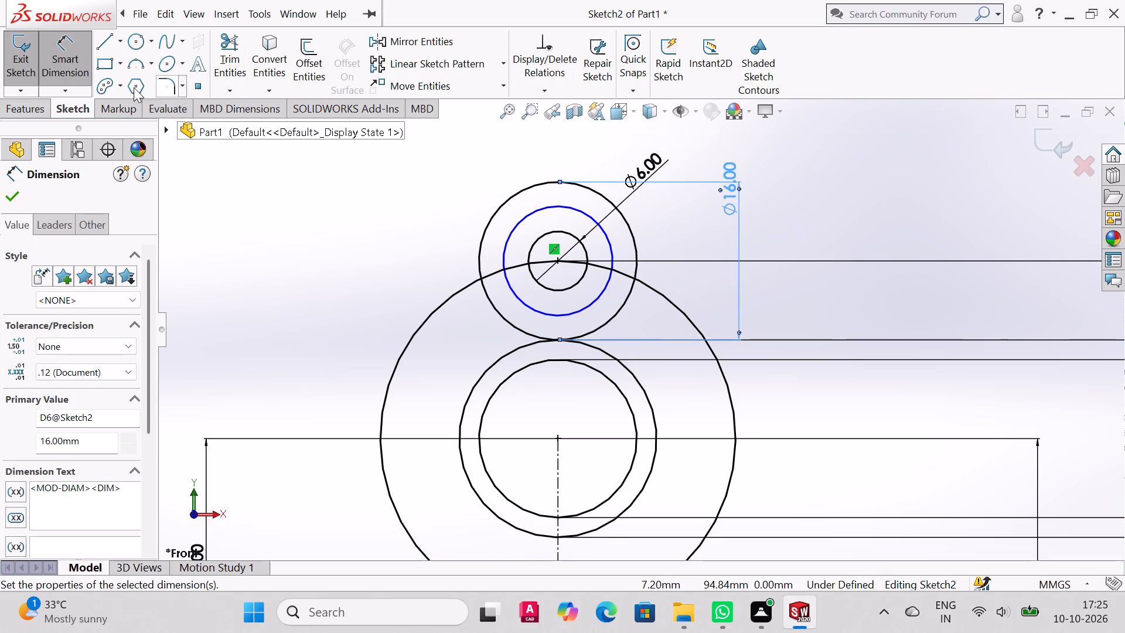
# Dimension the middle concentric circle's diameter at the web's top as 12 mm.
pyautogui.click(611, 250)
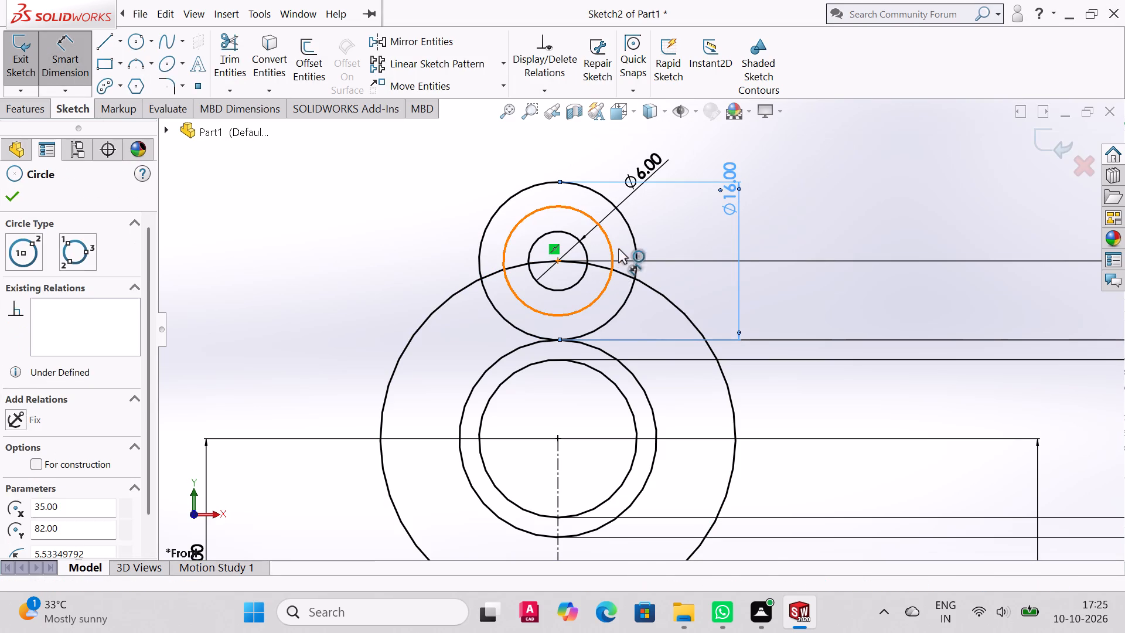
pyautogui.click(800, 241)
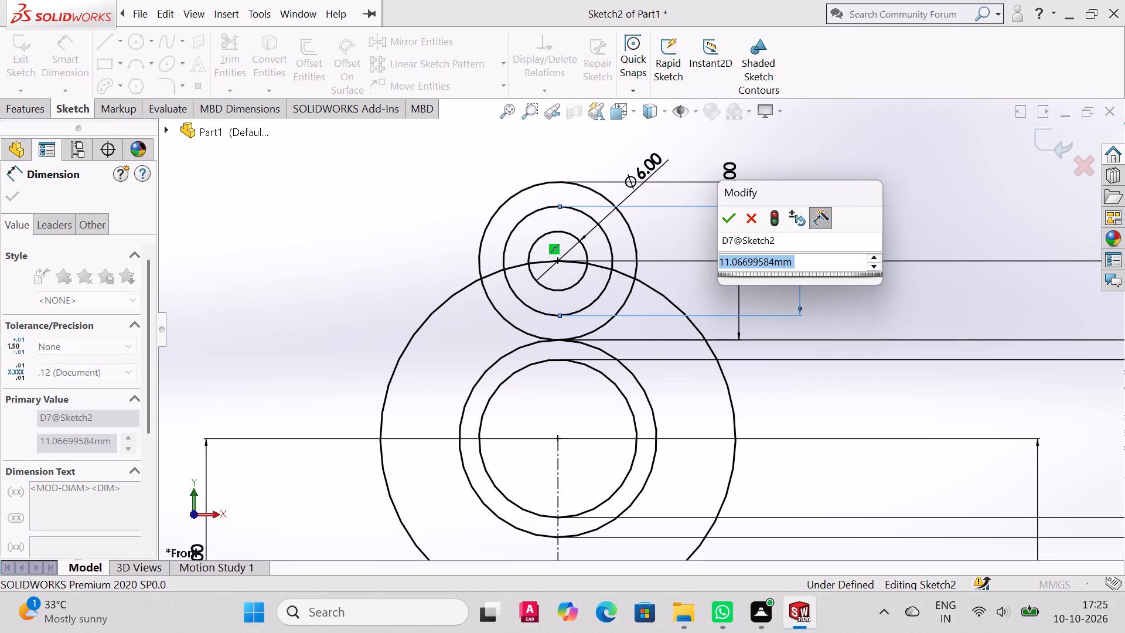
pyautogui.write('12')
pyautogui.press('Return')
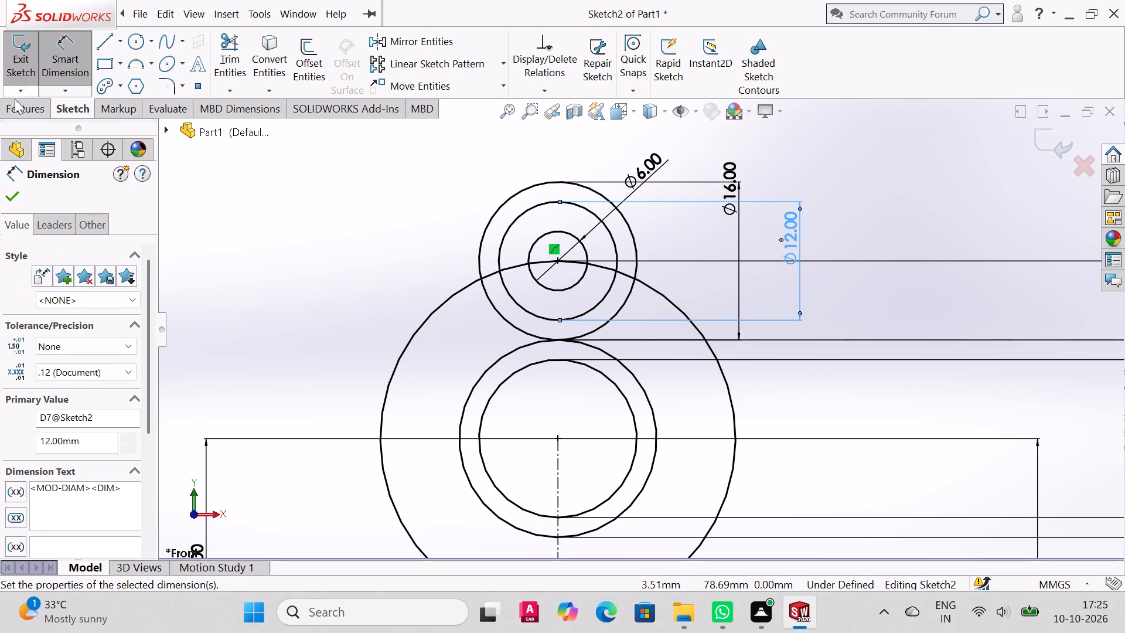
pyautogui.click(10, 198)
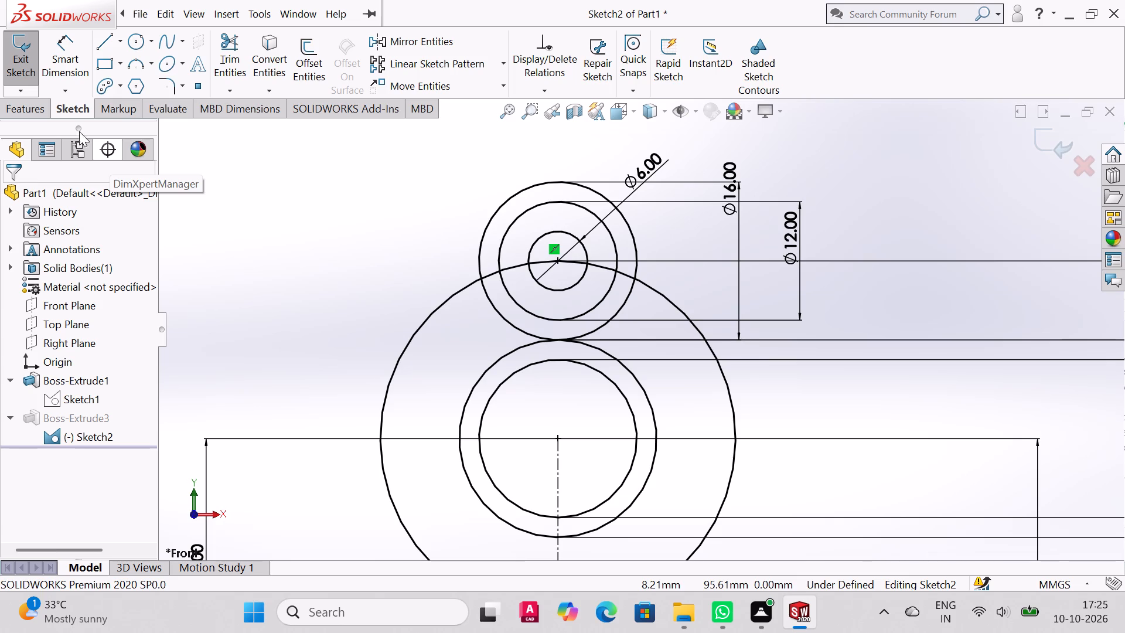
# Sketch a 10 mm vertical line from the top circles' common centre down to the top of the 16 mm bore circle.
pyautogui.click(103, 41)
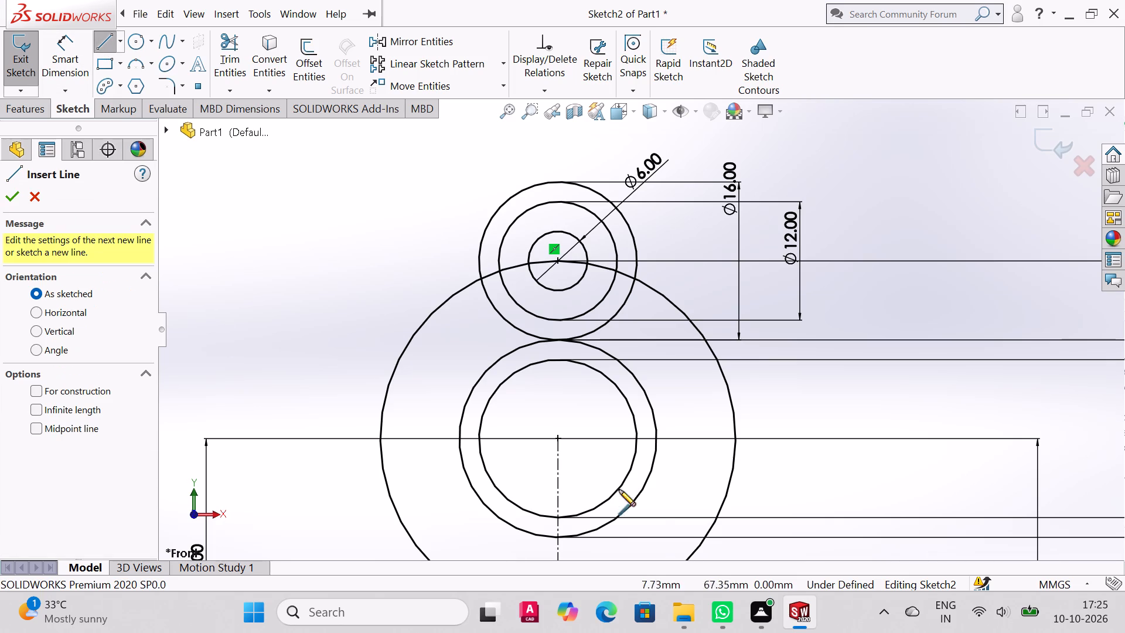
pyautogui.click(557, 260)
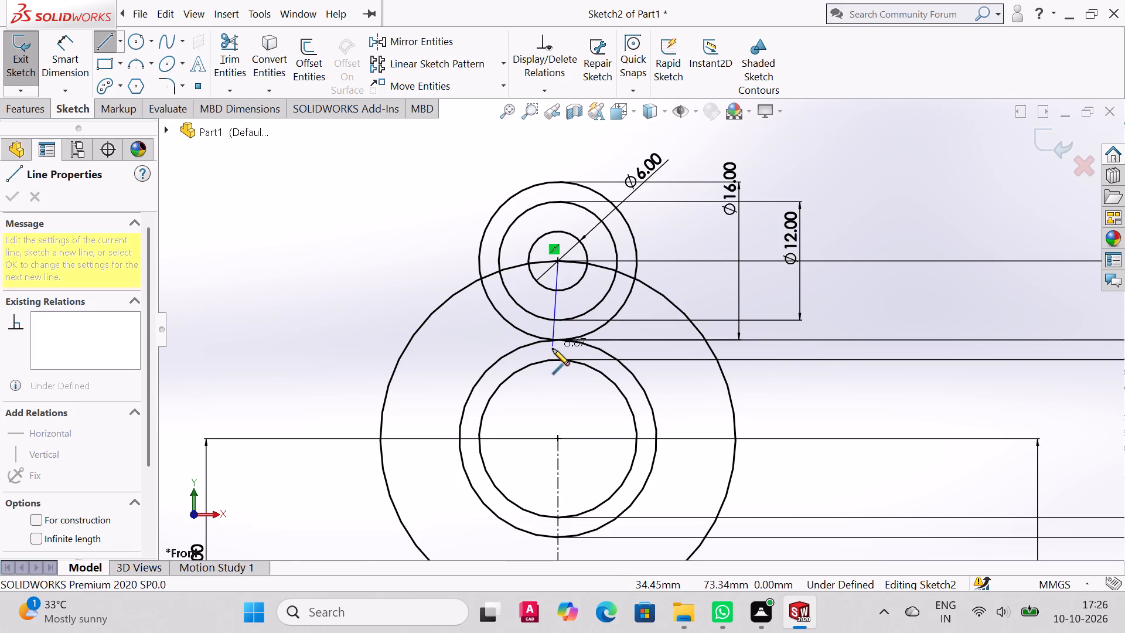
pyautogui.click(558, 359)
pyautogui.rightClick(558, 359)
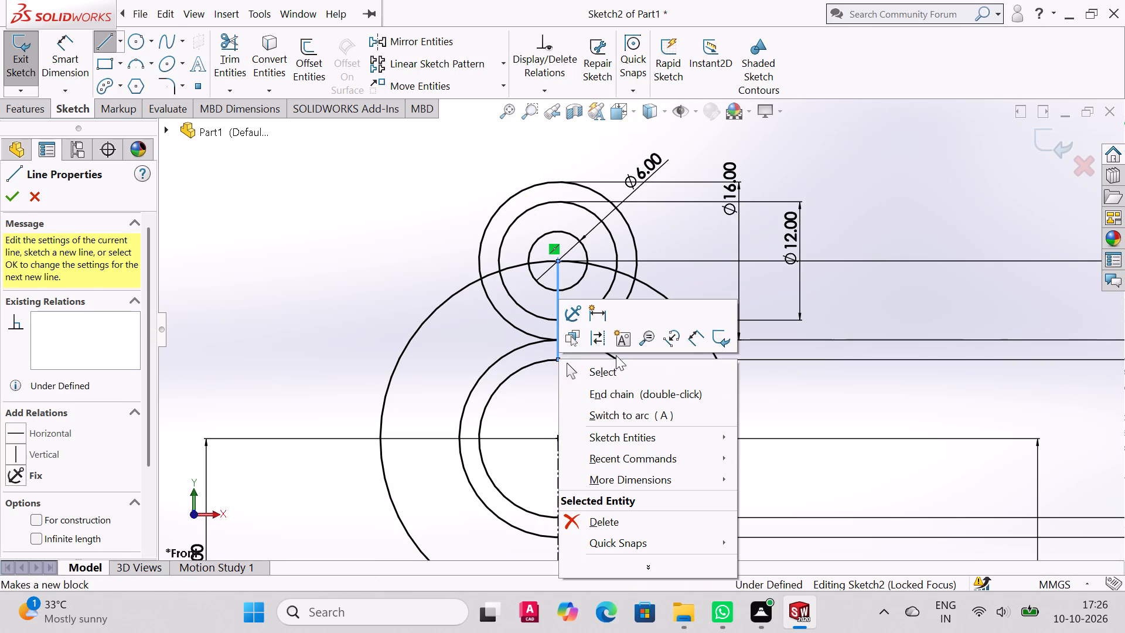
pyautogui.click(616, 366)
# Sketch a slanted line about 13.7 mm long from the top circles' centre, downward to the left of the vertical line.
pyautogui.click(106, 41)
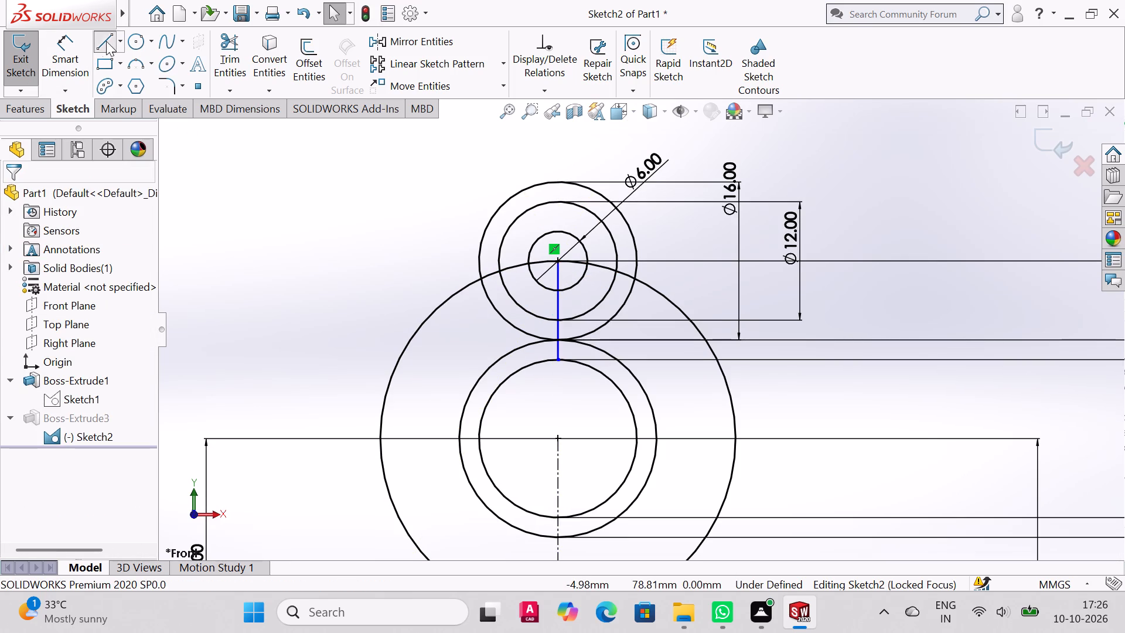
pyautogui.click(558, 263)
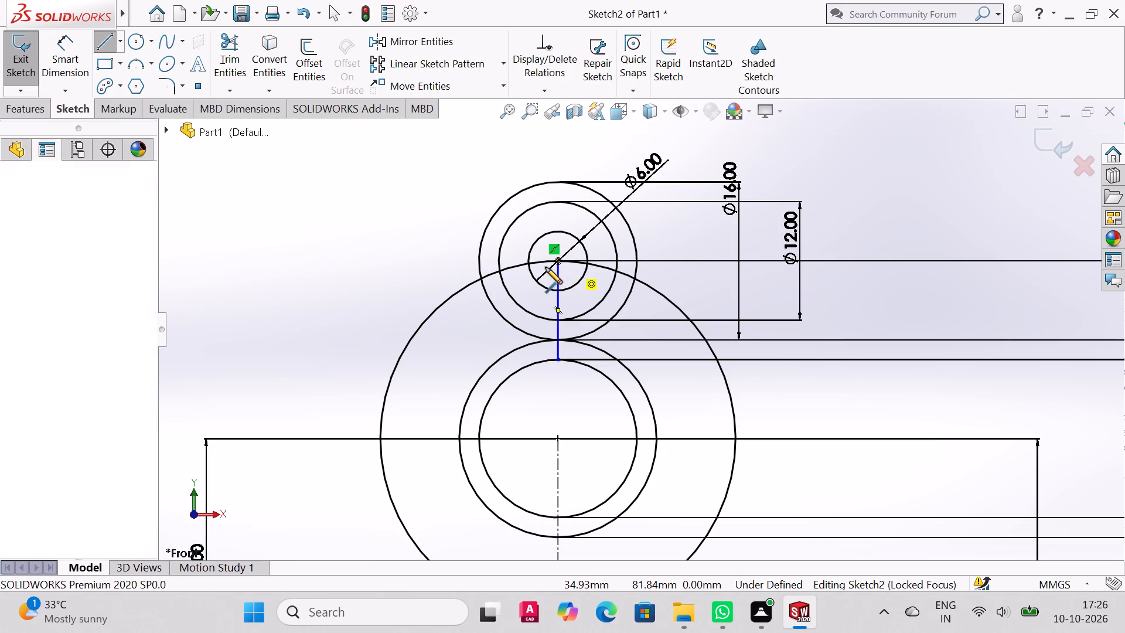
pyautogui.click(466, 361)
pyautogui.rightClick(466, 361)
pyautogui.click(530, 371)
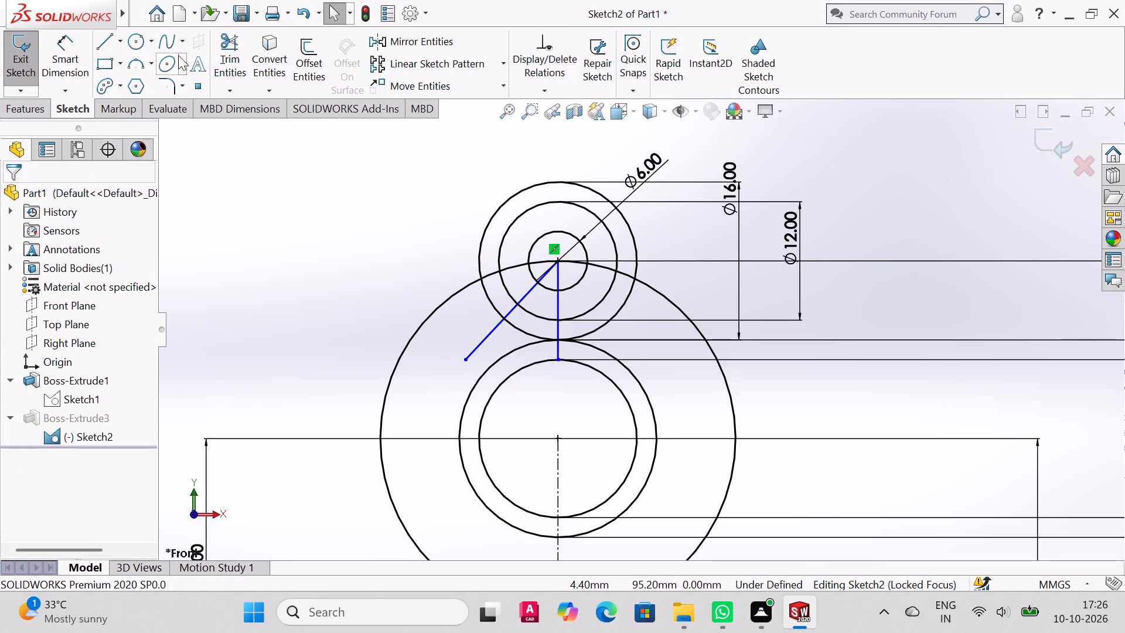
# Dimension the angle between the slanted line and the vertical line as 15 degrees.
pyautogui.click(64, 48)
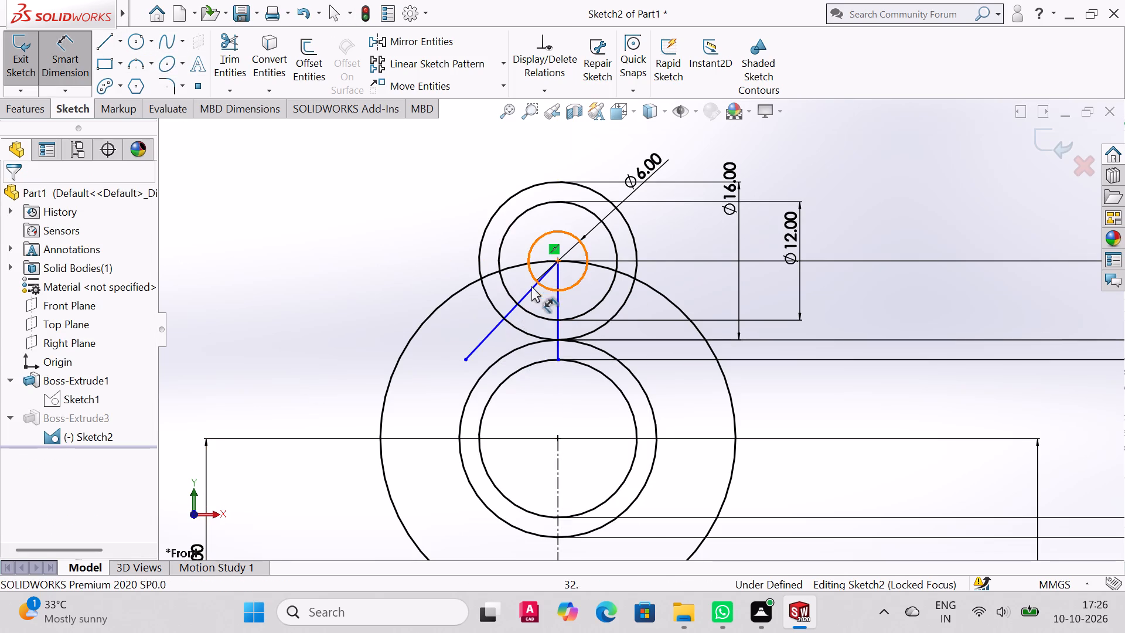
pyautogui.click(530, 292)
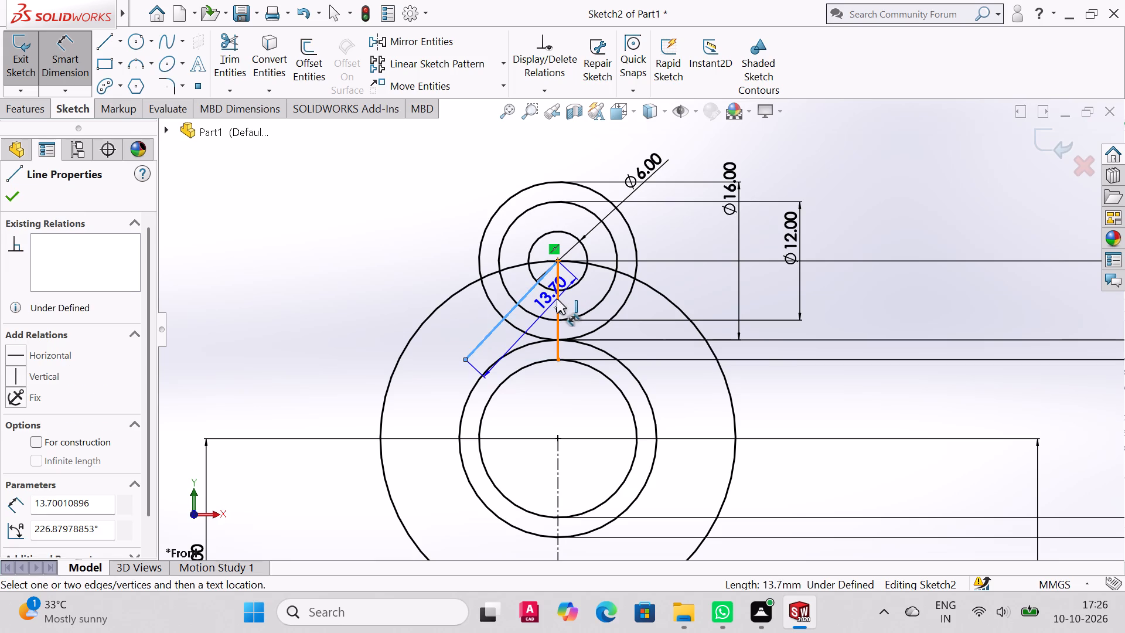
pyautogui.click(557, 303)
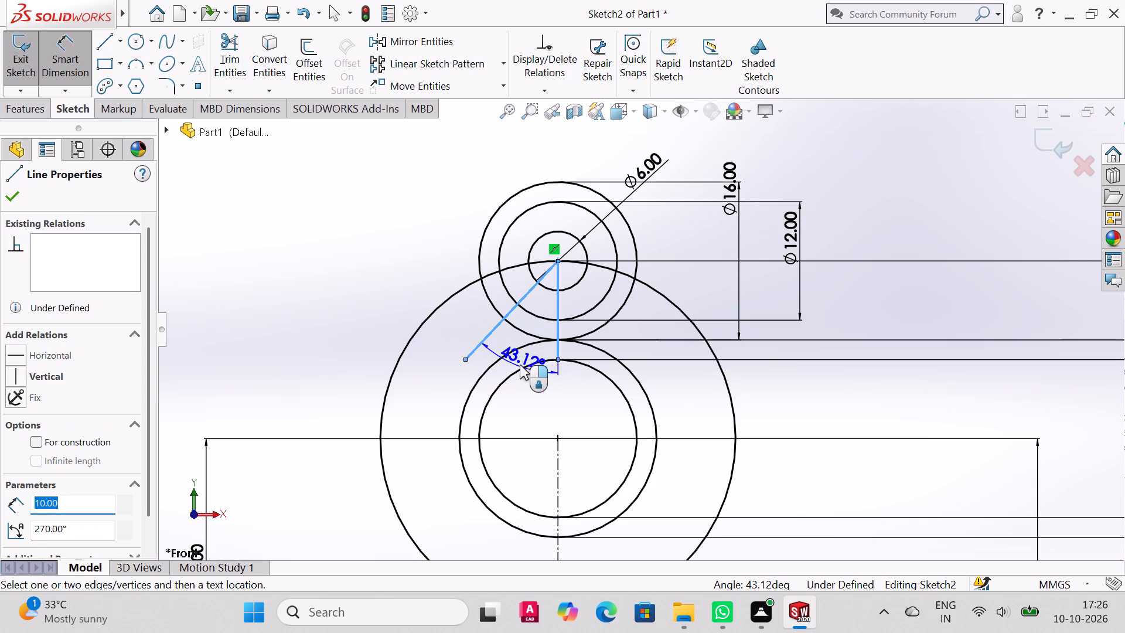
pyautogui.click(517, 353)
pyautogui.write('15')
pyautogui.press('Return')
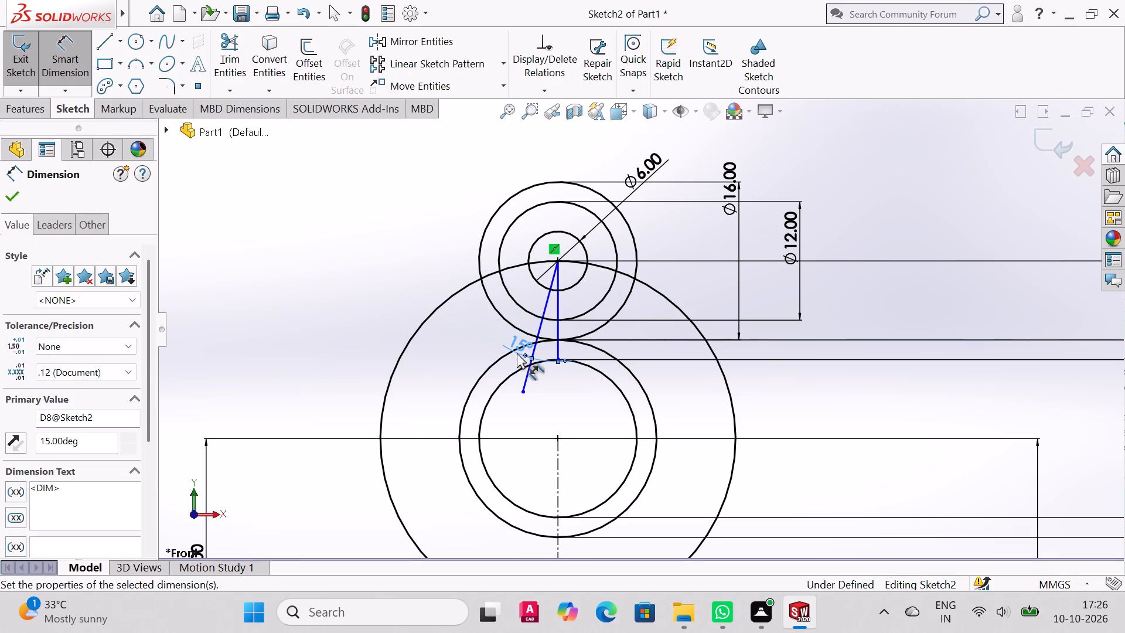
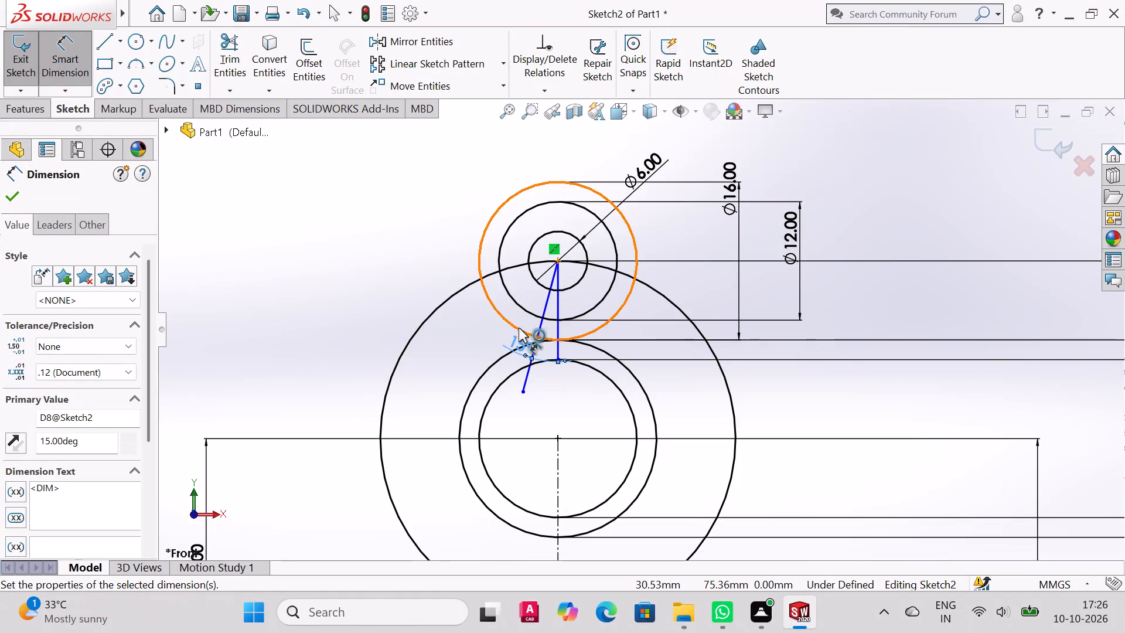
# Delete the slanted line running down from the top circles' common centre.
pyautogui.click(541, 328)
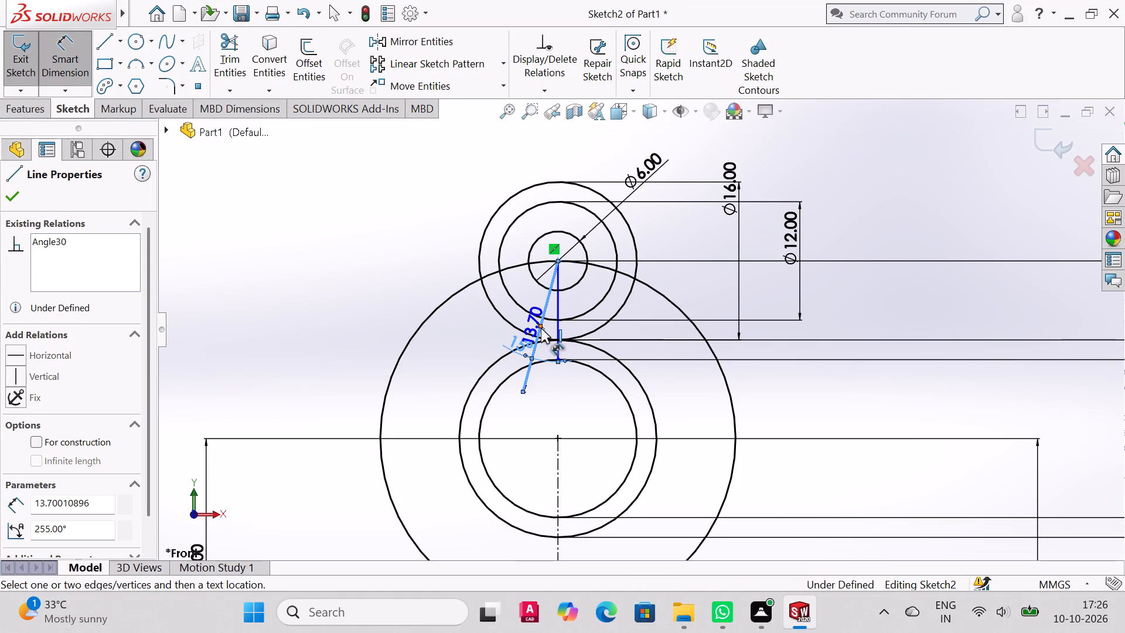
pyautogui.press('Delete')
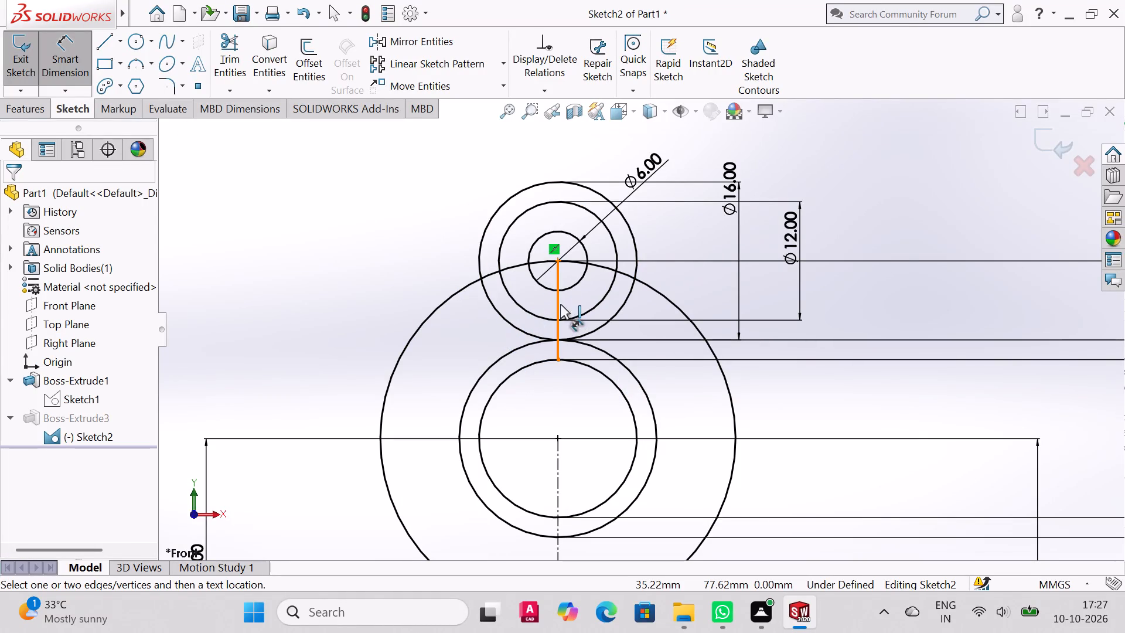
# Sketch a 6 mm vertical line from the top circles' centre up to the top of the 12 mm circle.
pyautogui.click(103, 43)
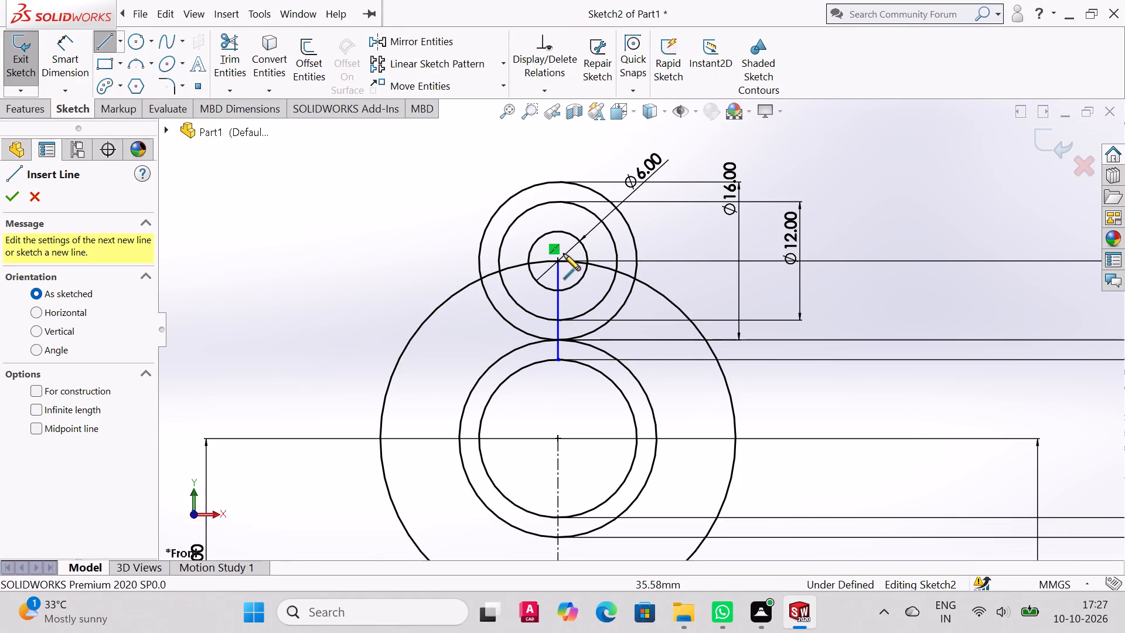
pyautogui.click(557, 260)
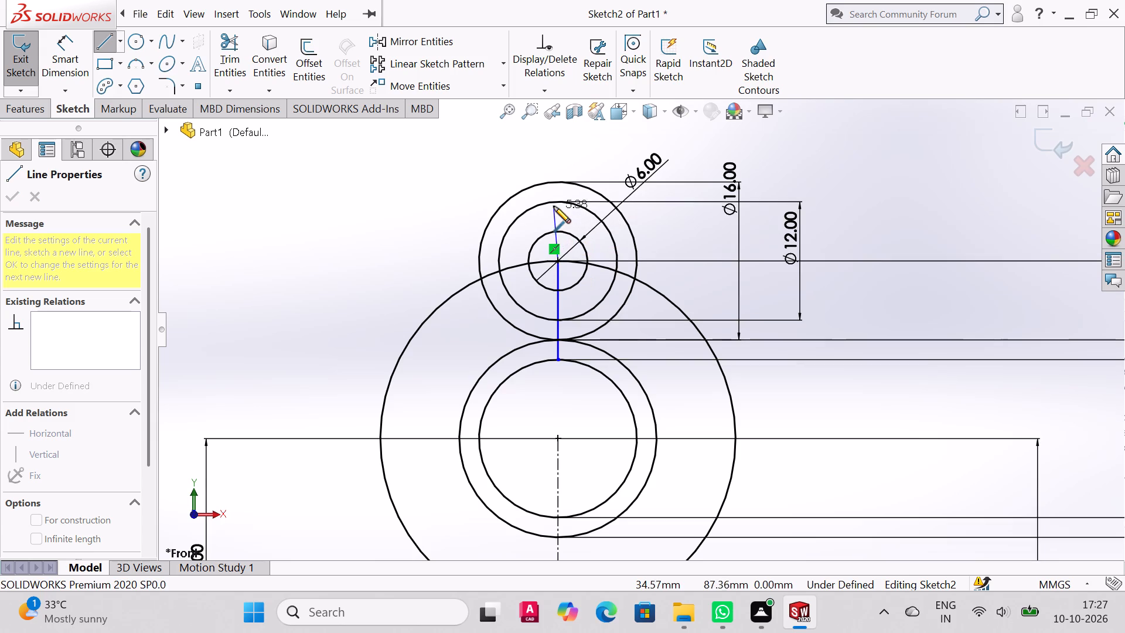
pyautogui.click(557, 202)
pyautogui.rightClick(557, 202)
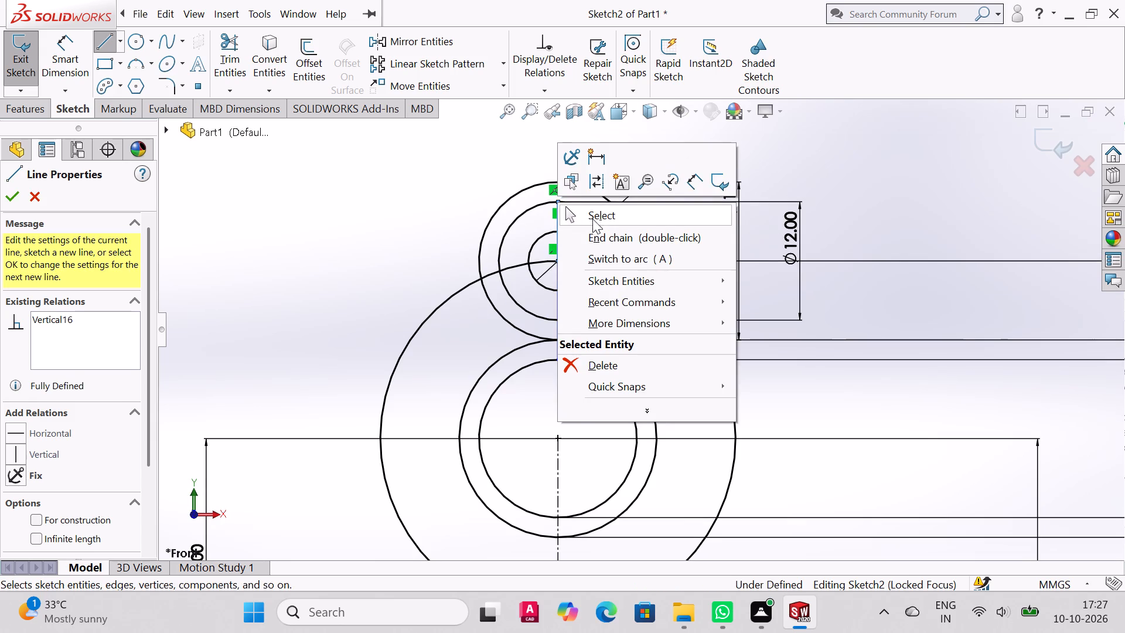
pyautogui.click(595, 217)
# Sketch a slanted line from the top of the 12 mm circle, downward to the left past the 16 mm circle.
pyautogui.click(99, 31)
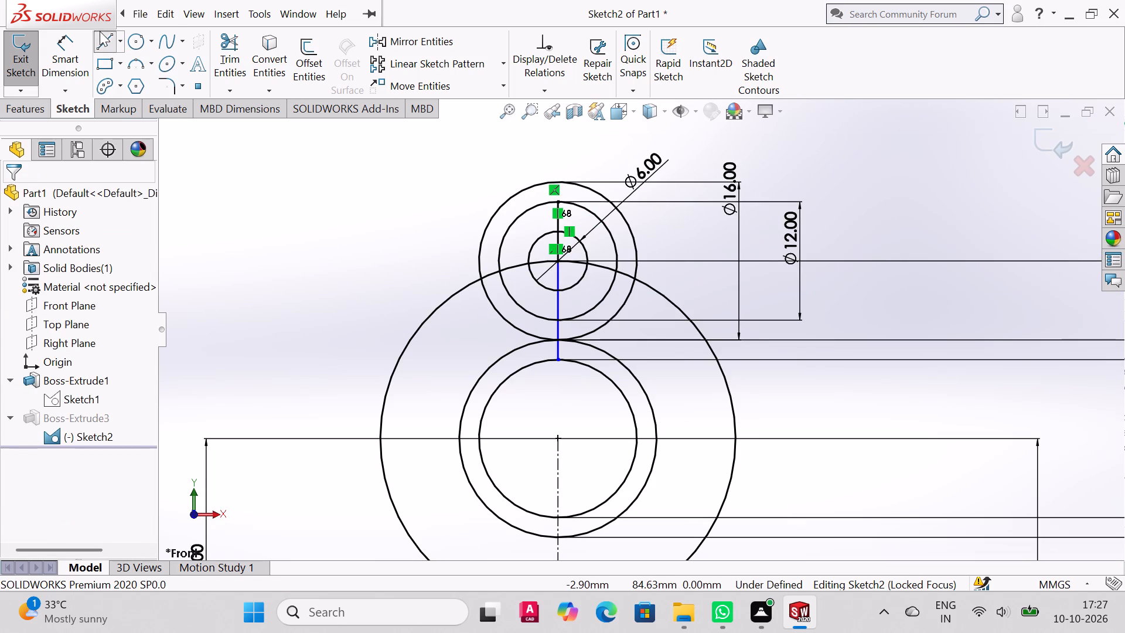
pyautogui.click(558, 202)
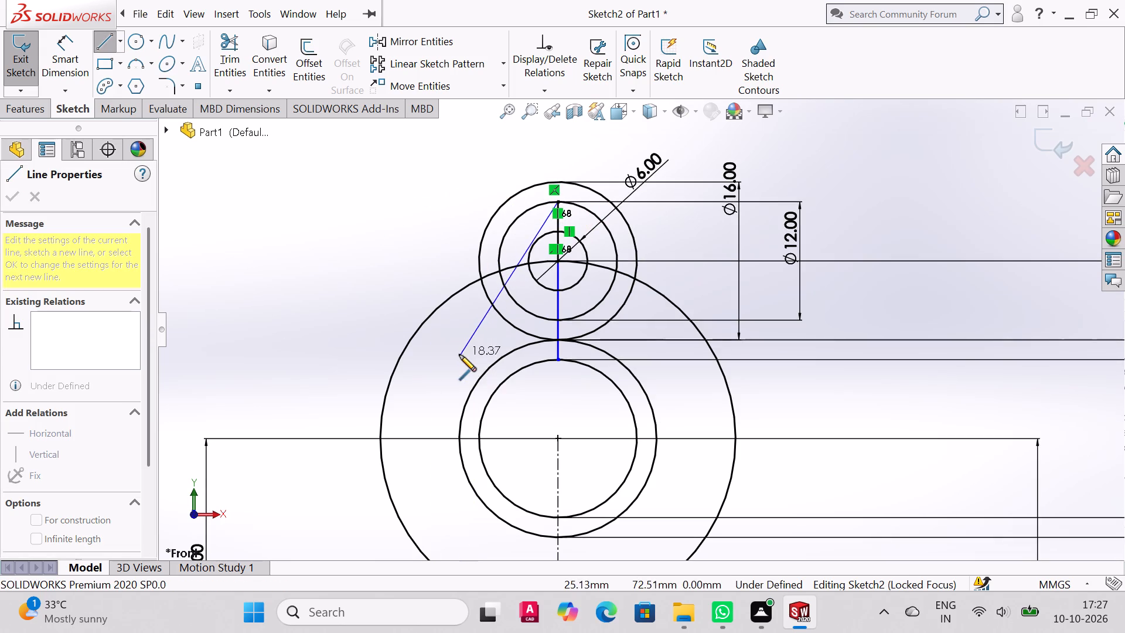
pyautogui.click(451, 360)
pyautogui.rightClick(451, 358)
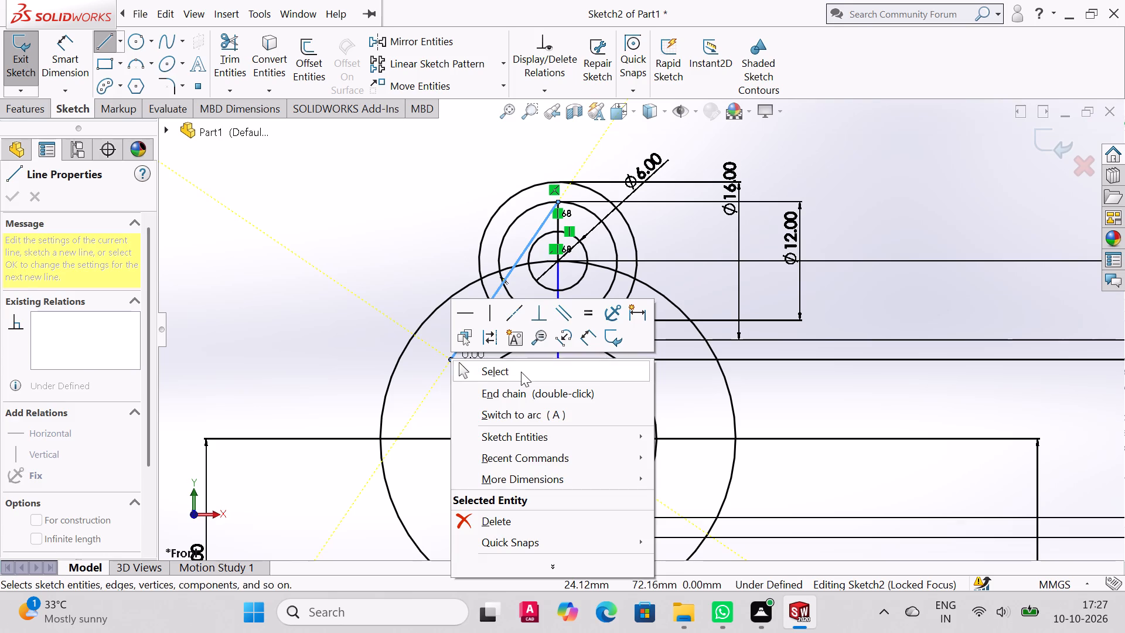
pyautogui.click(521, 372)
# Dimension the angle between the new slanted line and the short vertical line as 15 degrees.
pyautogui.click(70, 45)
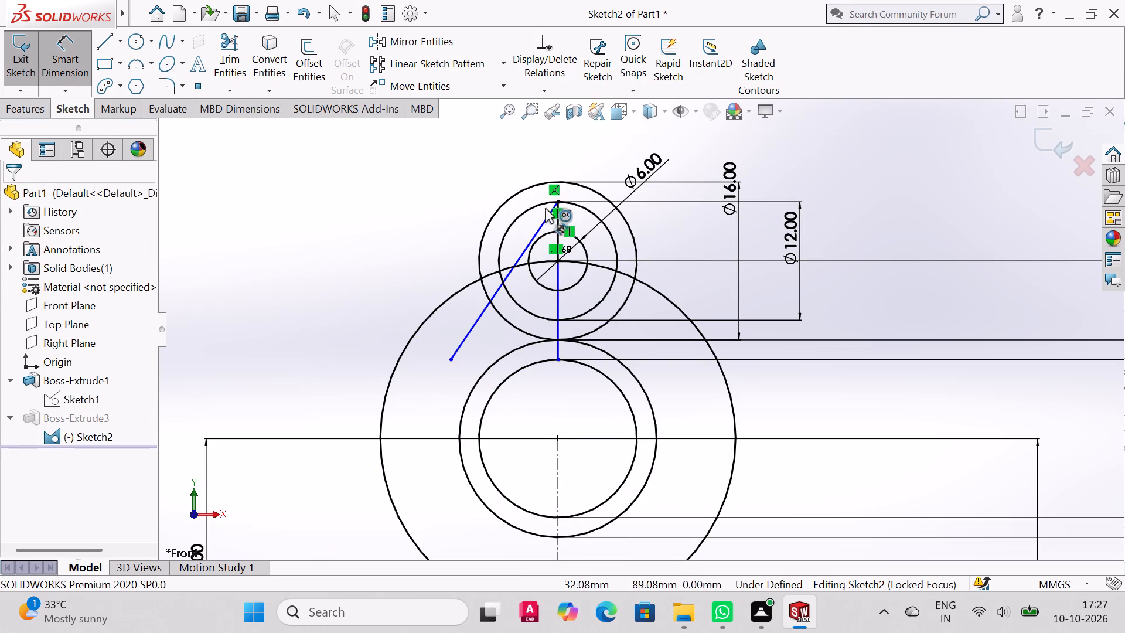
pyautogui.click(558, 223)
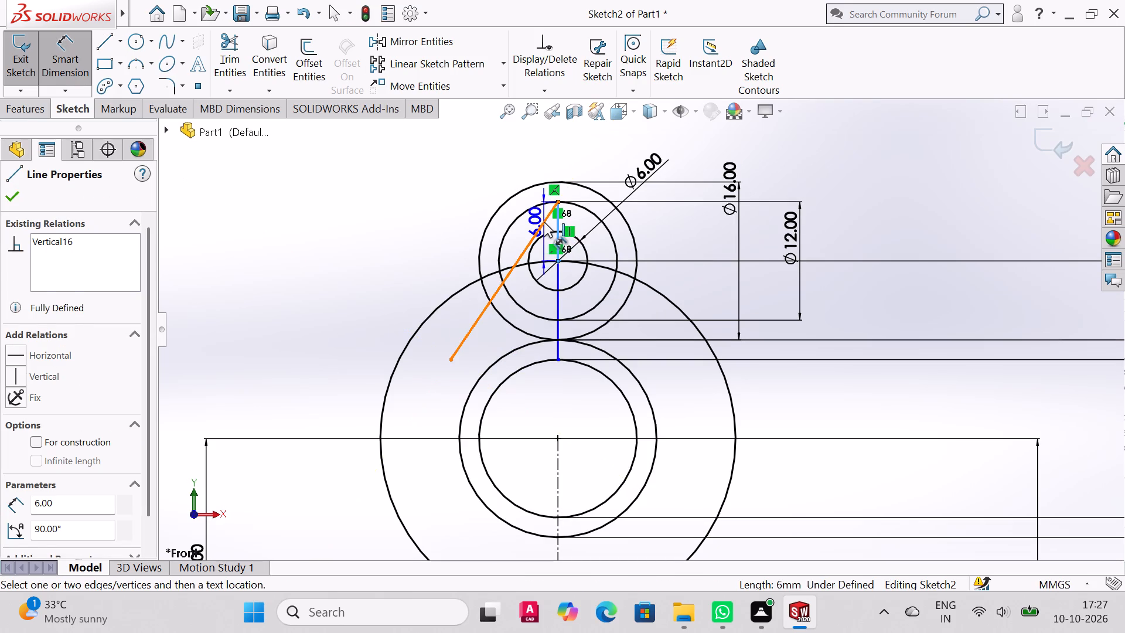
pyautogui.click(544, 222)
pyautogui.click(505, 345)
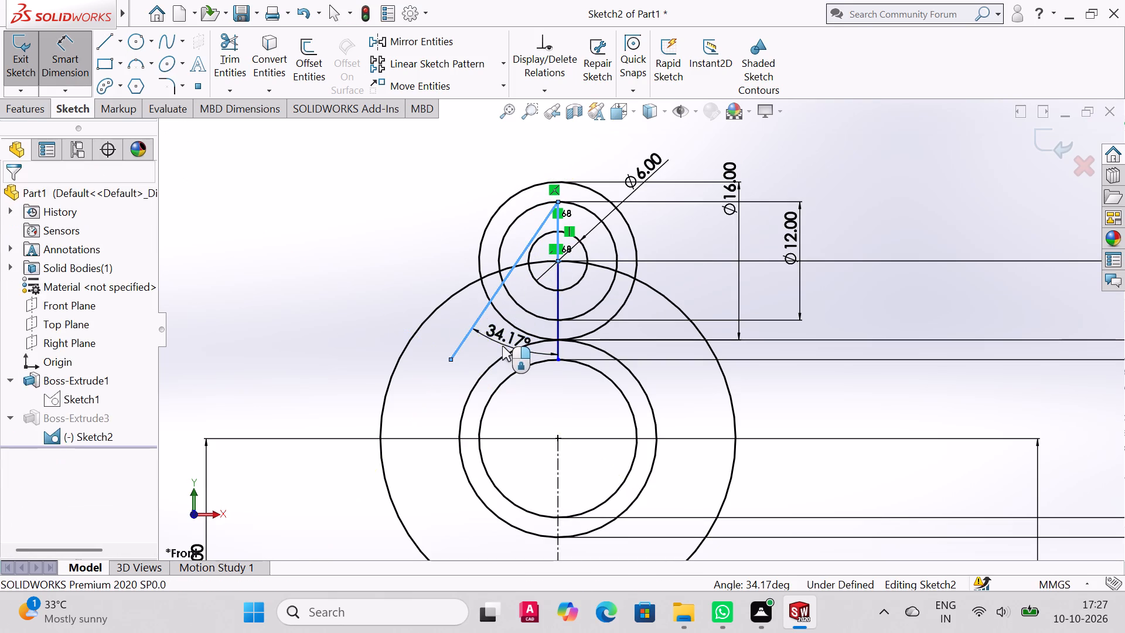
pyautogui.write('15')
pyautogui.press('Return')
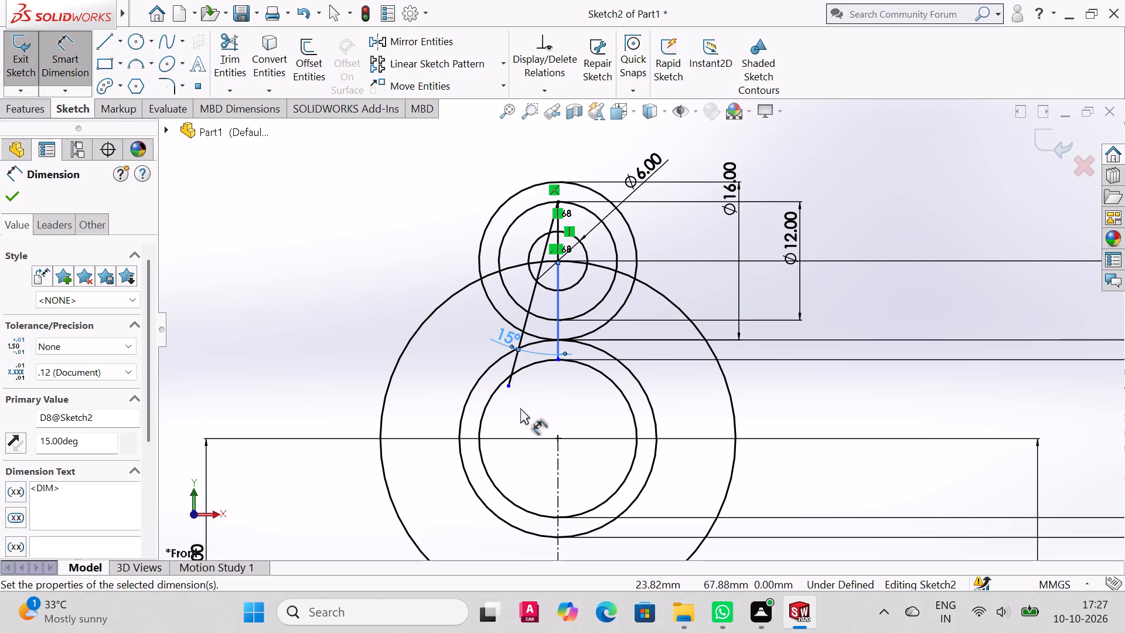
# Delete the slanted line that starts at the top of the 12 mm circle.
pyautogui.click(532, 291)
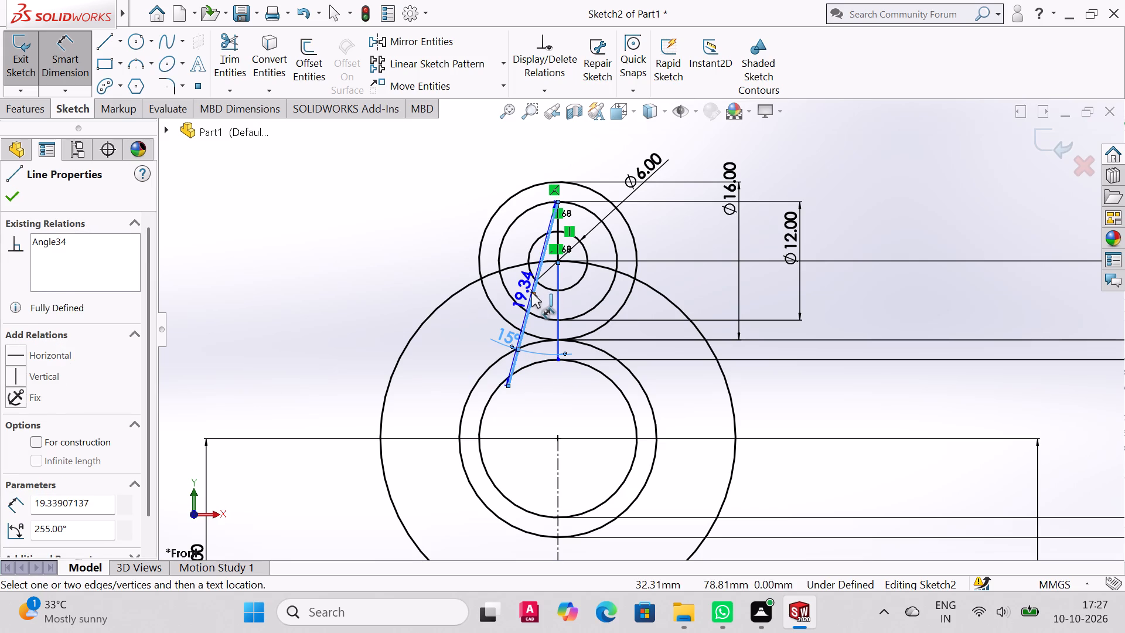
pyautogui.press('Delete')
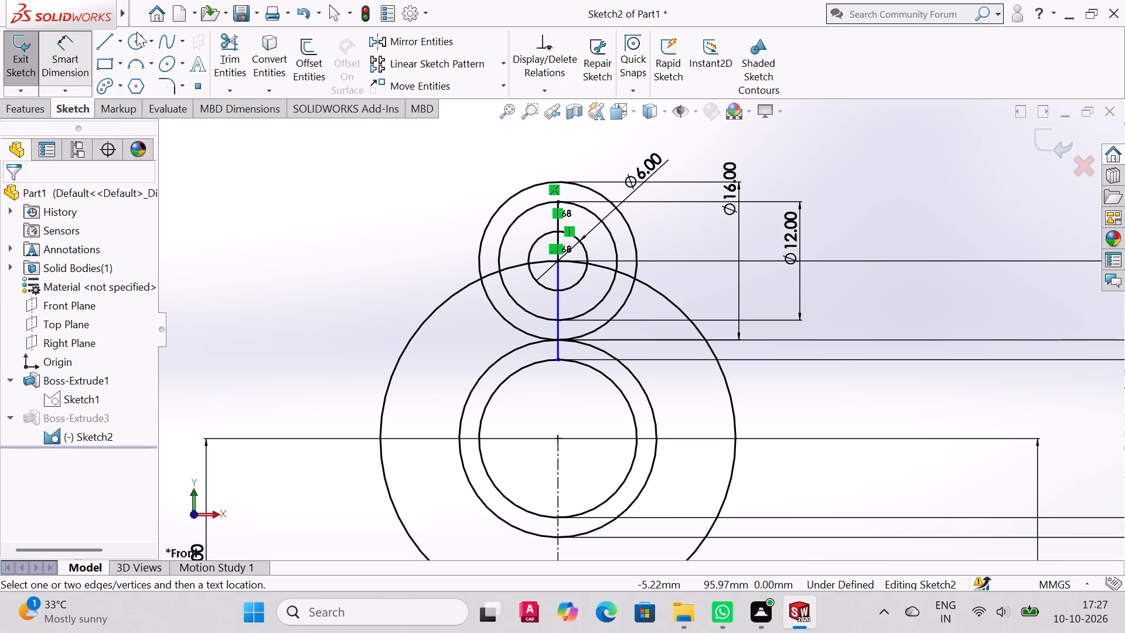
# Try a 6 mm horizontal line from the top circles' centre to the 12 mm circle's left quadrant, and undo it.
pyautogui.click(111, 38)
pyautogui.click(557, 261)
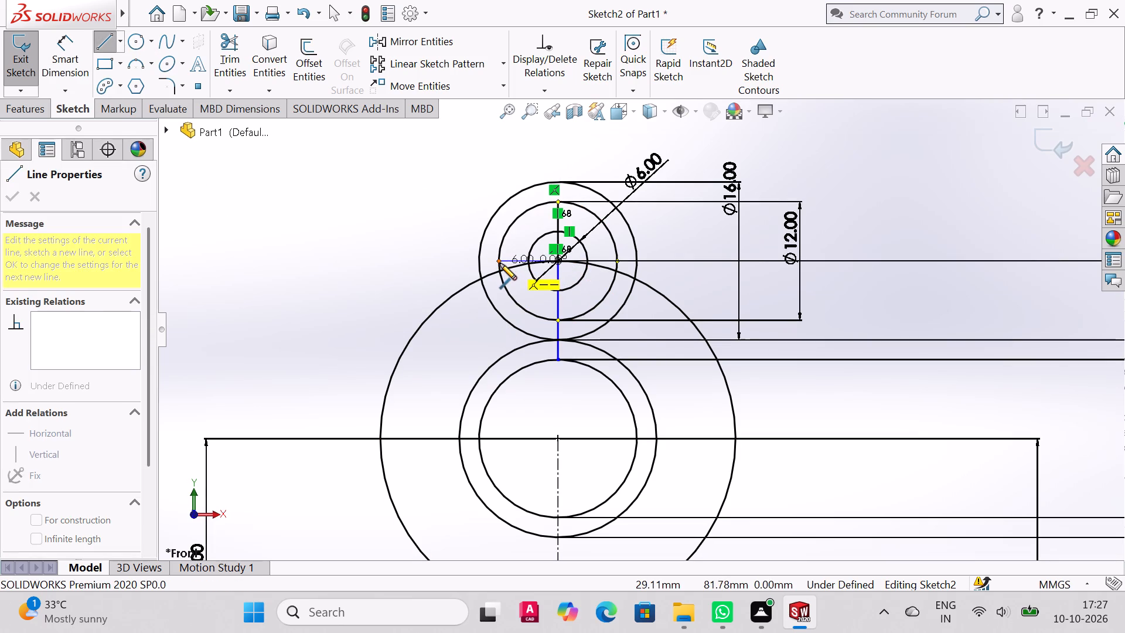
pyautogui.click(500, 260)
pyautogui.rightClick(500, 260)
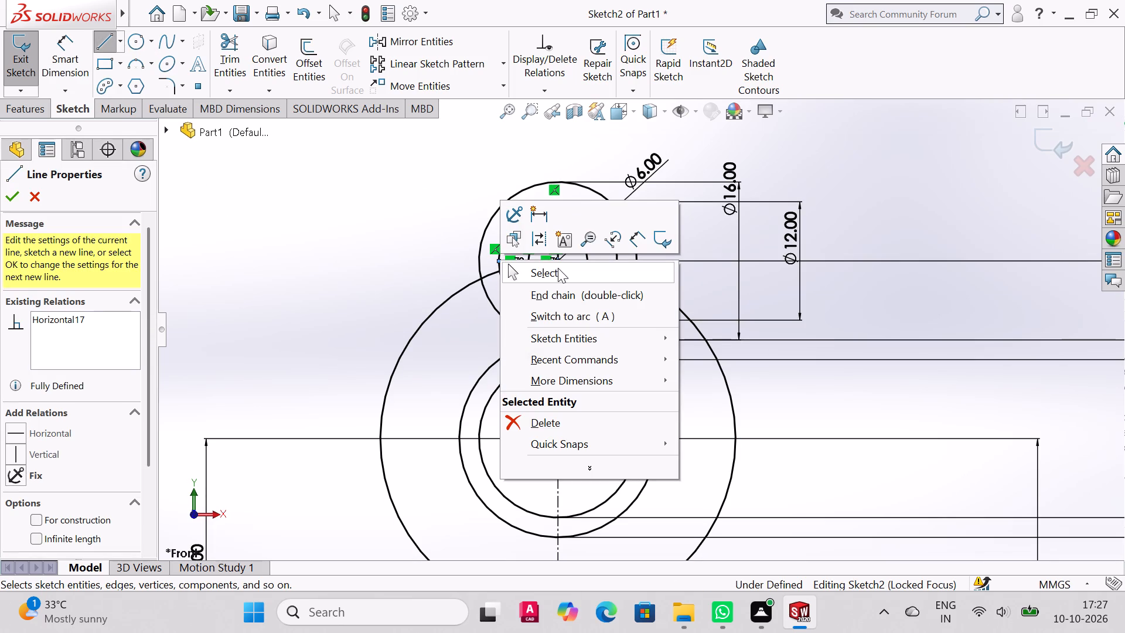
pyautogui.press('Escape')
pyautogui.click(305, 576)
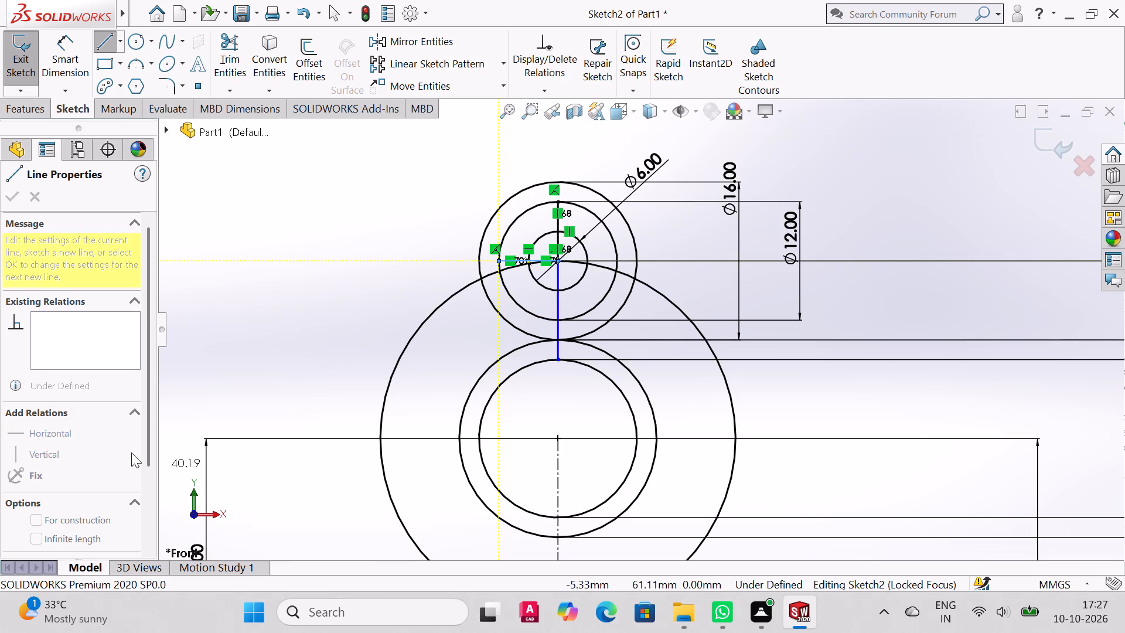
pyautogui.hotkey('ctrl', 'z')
# Sketch a 6 mm horizontal line from the top circles' centre to the left quadrant of the 12 mm circle.
pyautogui.click(100, 42)
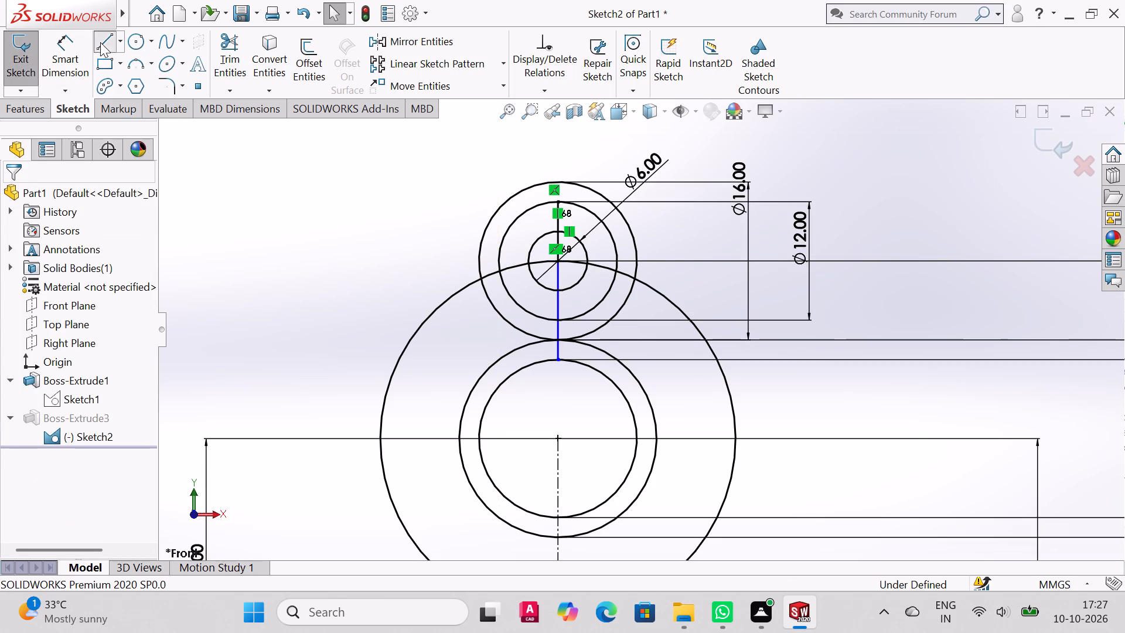
pyautogui.click(558, 261)
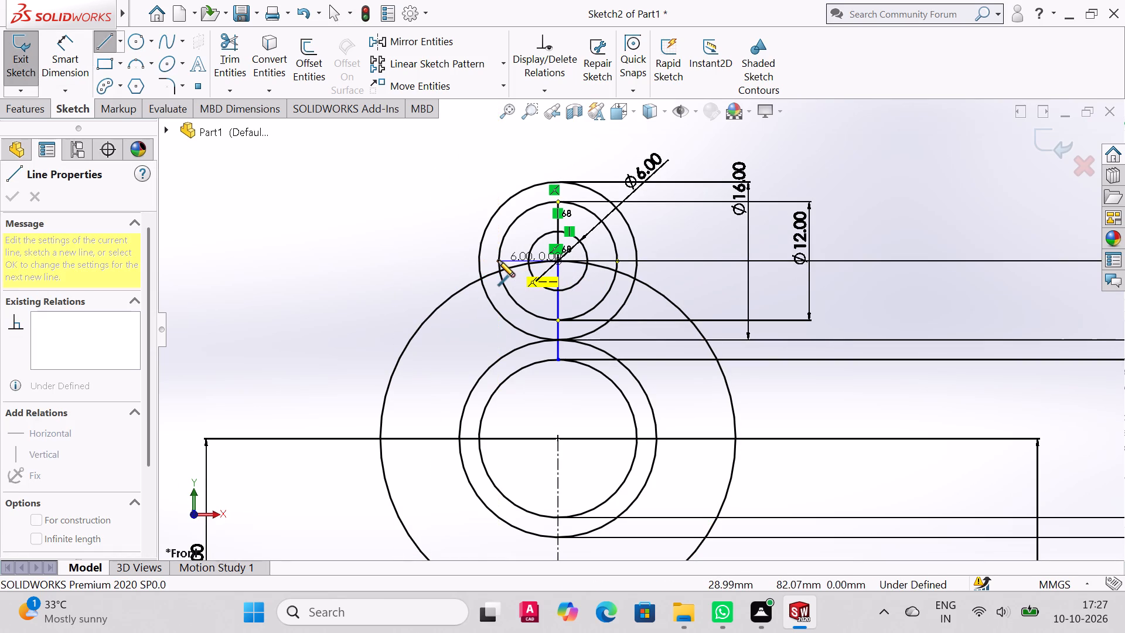
pyautogui.click(497, 260)
pyautogui.rightClick(497, 260)
pyautogui.click(529, 270)
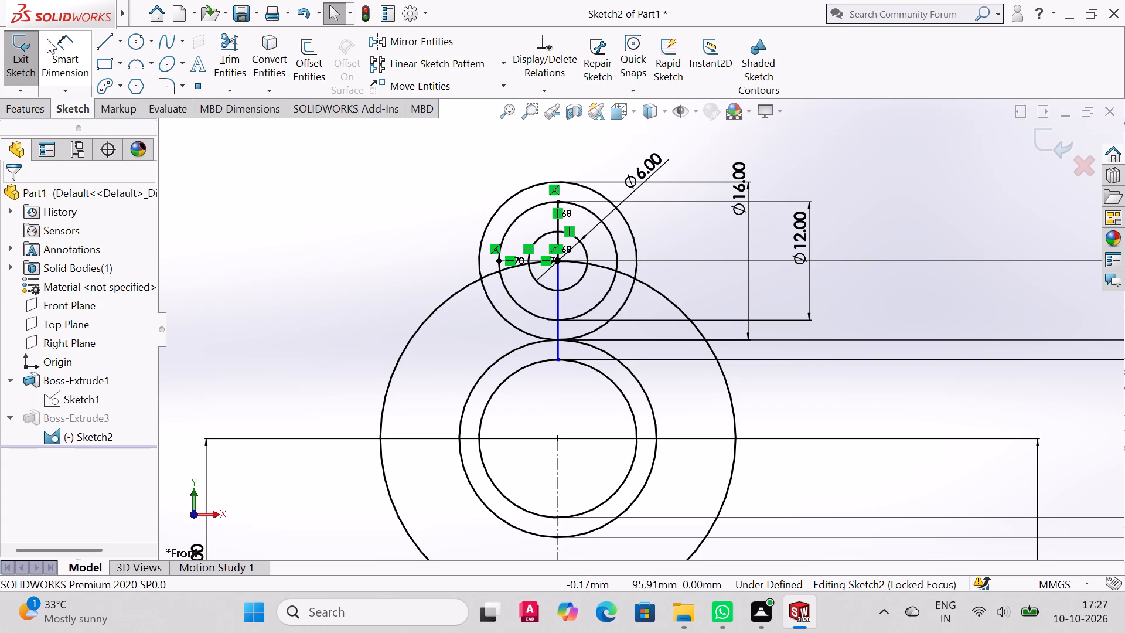
# Sketch a slanted line about 9.4 mm long from the horizontal line's left end, downward and slightly to the left.
pyautogui.click(99, 46)
pyautogui.click(499, 262)
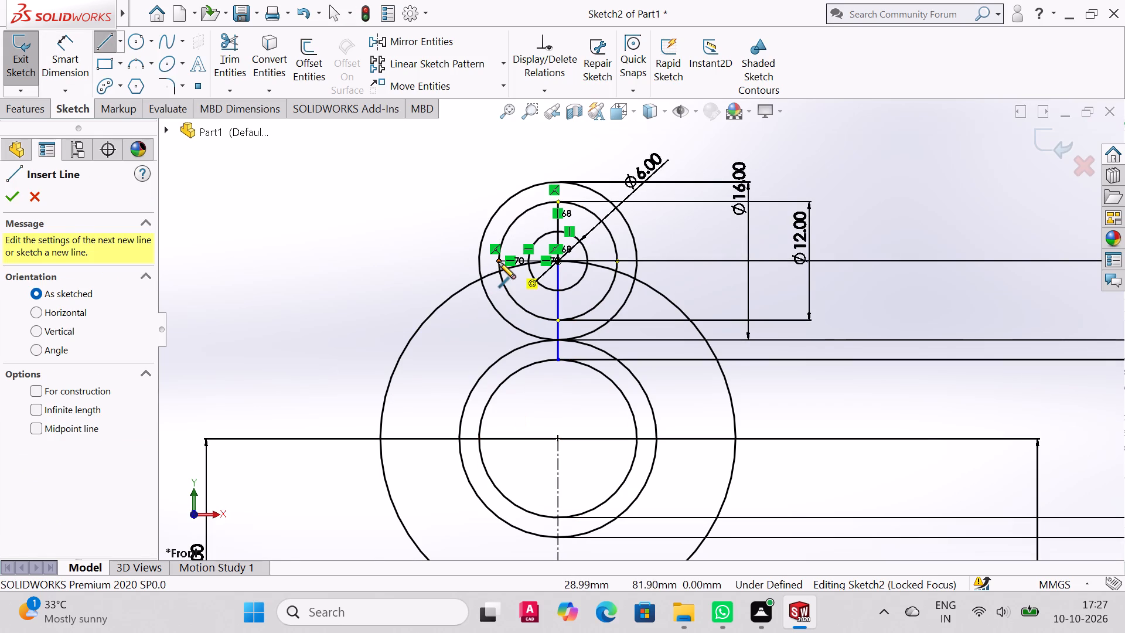
pyautogui.click(476, 350)
pyautogui.rightClick(476, 350)
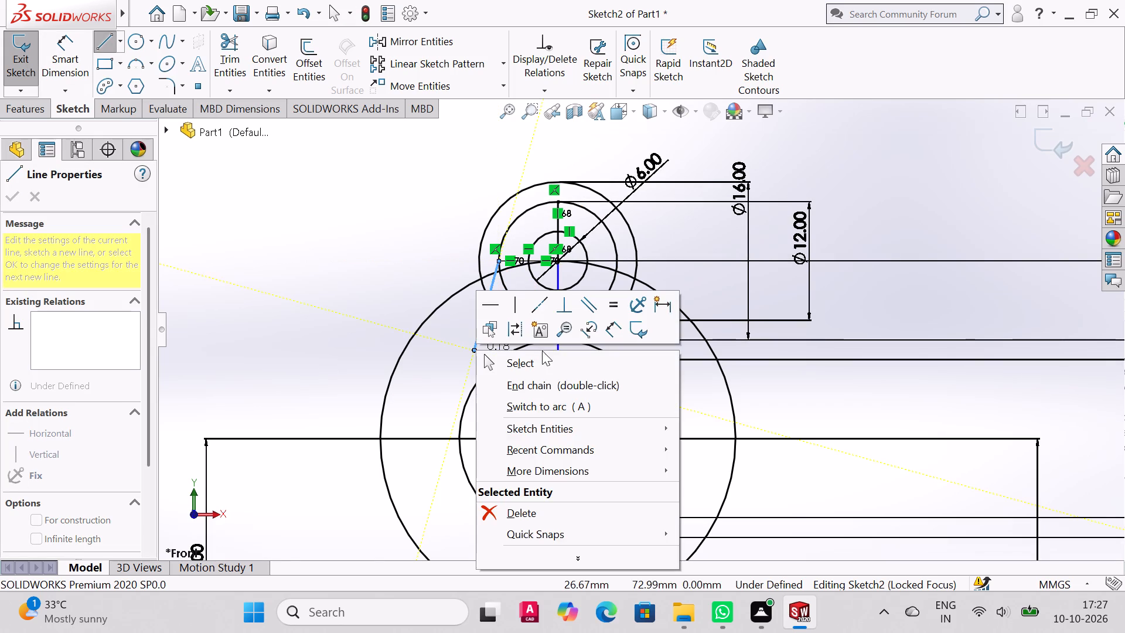
pyautogui.click(548, 360)
# Dimension the angle between the slanted line and the long vertical line below the top circles' centre as 15 degrees.
pyautogui.click(59, 50)
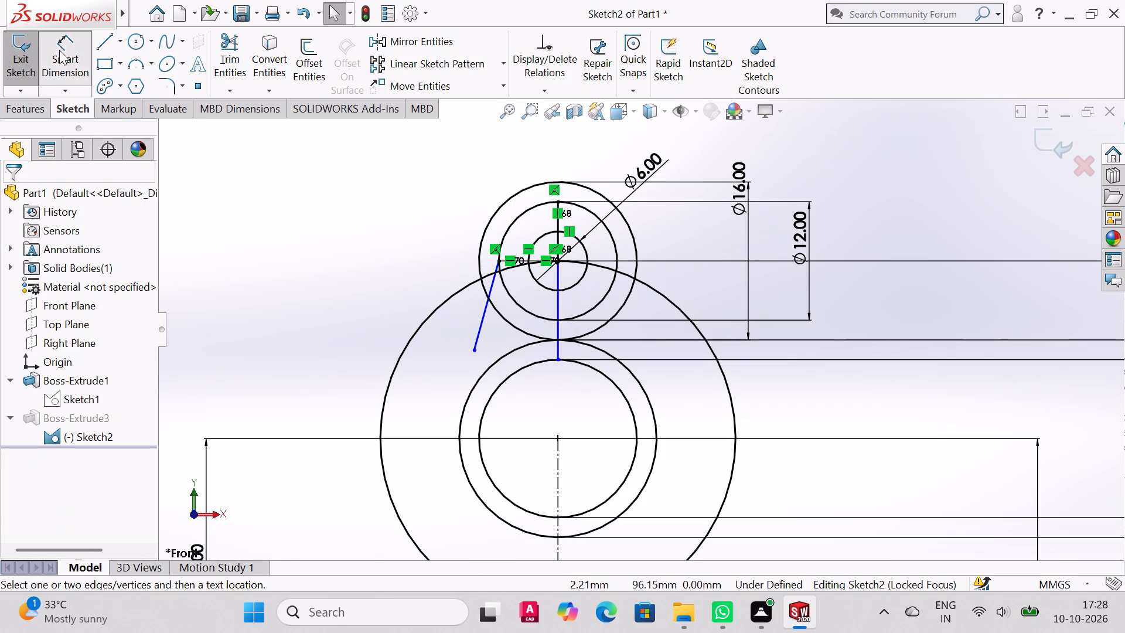
pyautogui.click(490, 288)
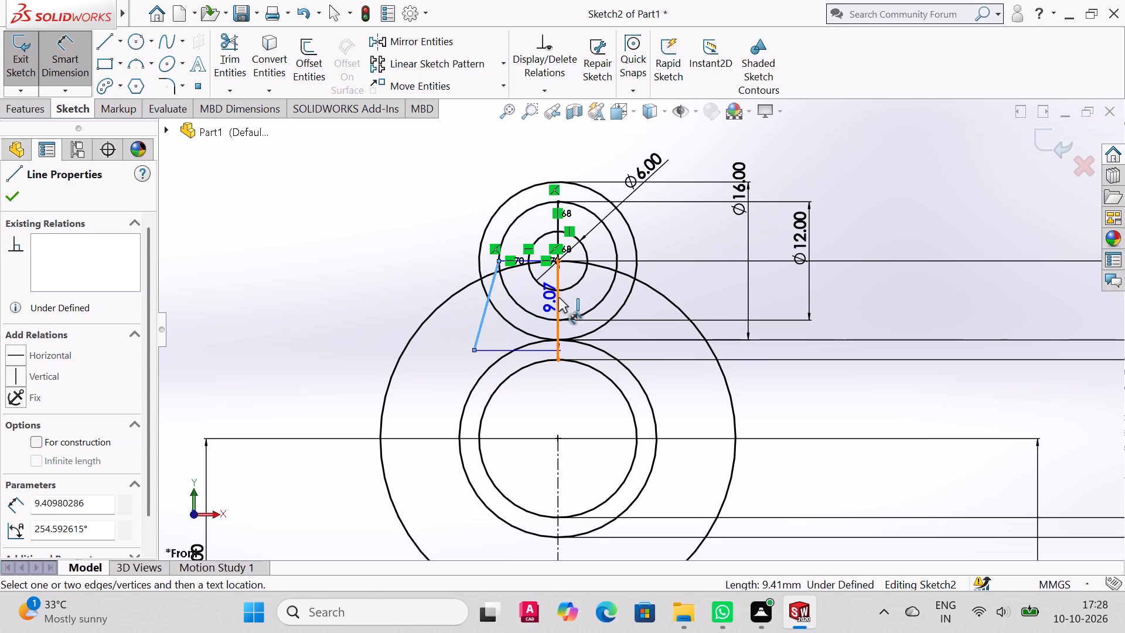
pyautogui.click(557, 297)
pyautogui.click(523, 344)
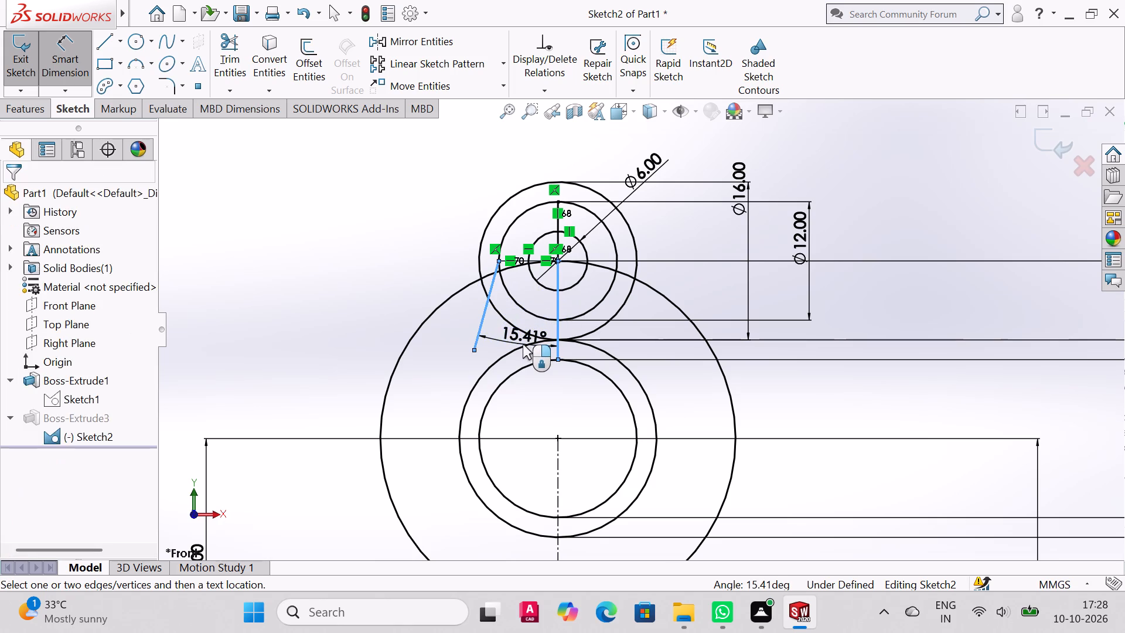
pyautogui.write('15')
pyautogui.press('Return')
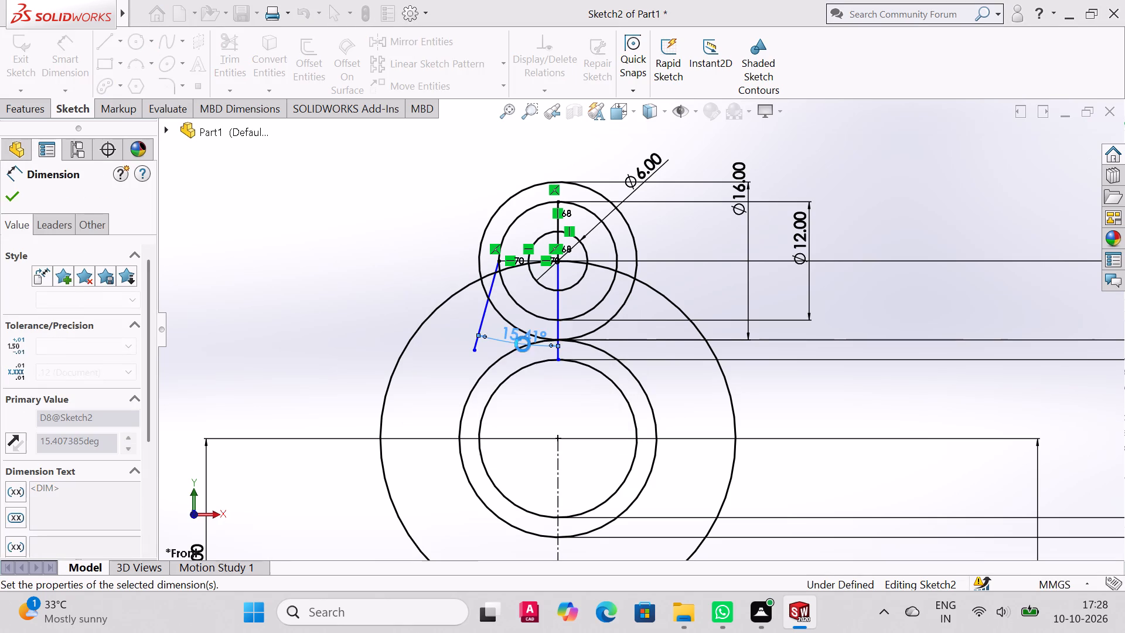
pyautogui.click(13, 196)
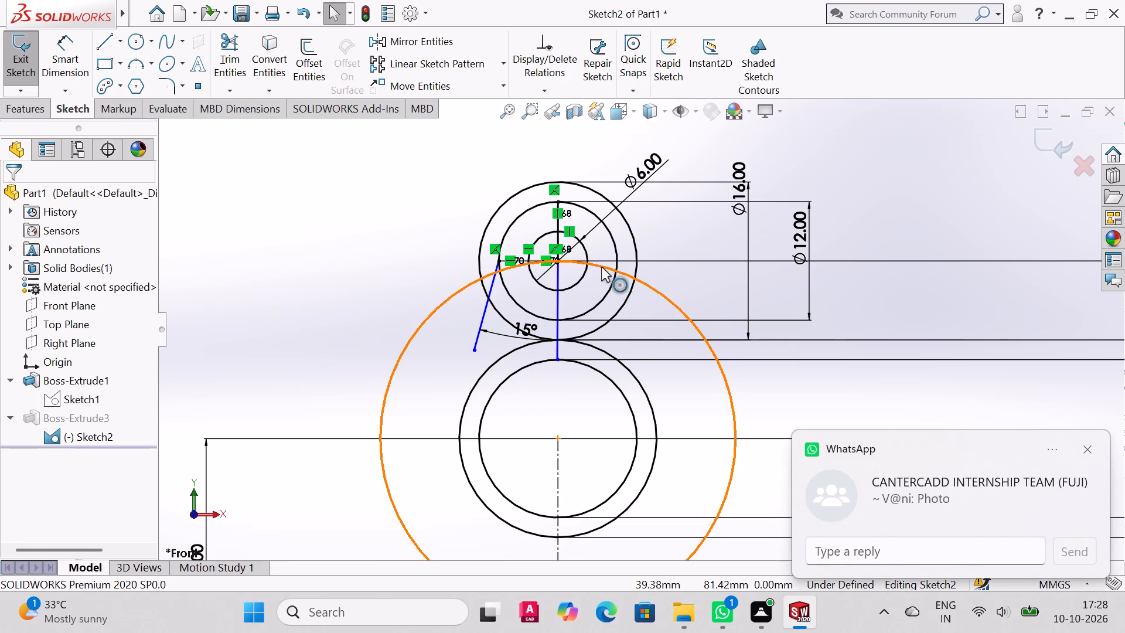
# Trim the lower arcs of the top 12 mm and 16 mm circles where they fall inside the large web circle.
pyautogui.click(226, 47)
pyautogui.moveTo(517, 283); pyautogui.dragTo(498, 316)
pyautogui.moveTo(592, 287); pyautogui.dragTo(626, 317)
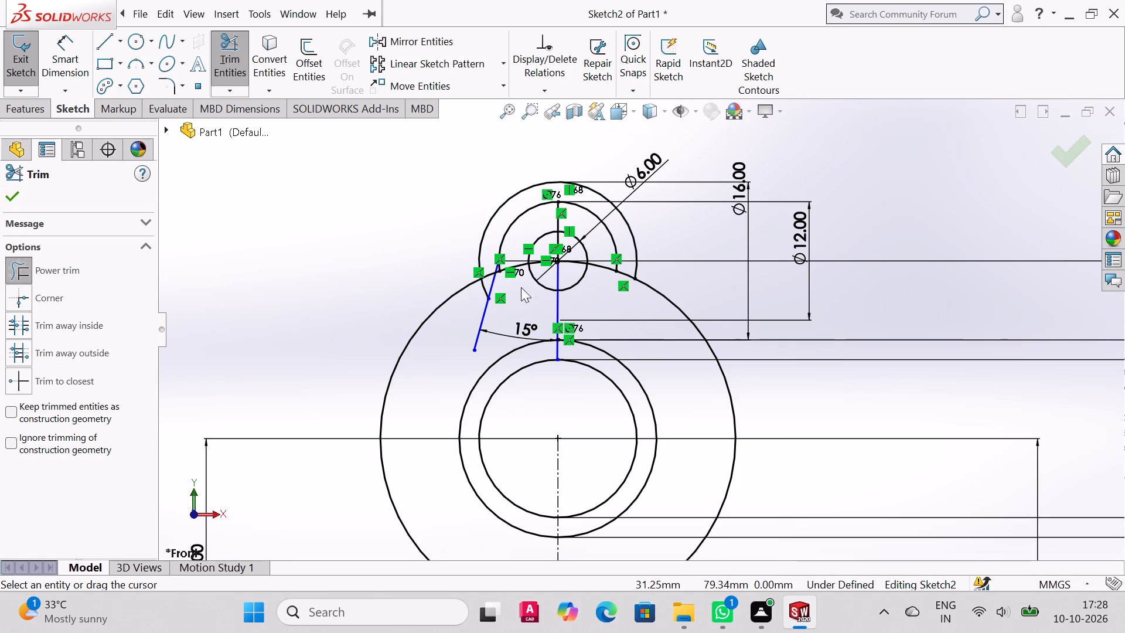
pyautogui.moveTo(475, 292); pyautogui.dragTo(483, 286)
pyautogui.scroll(2, 497, 261)
pyautogui.scroll(-5, 497, 260)
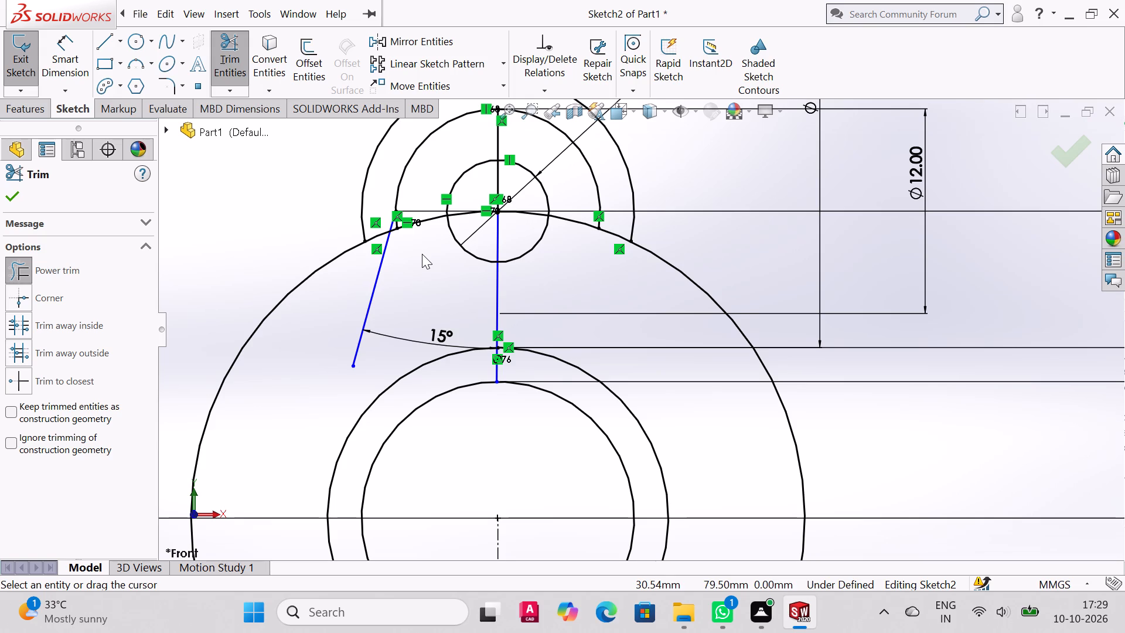
pyautogui.scroll(3, 513, 267)
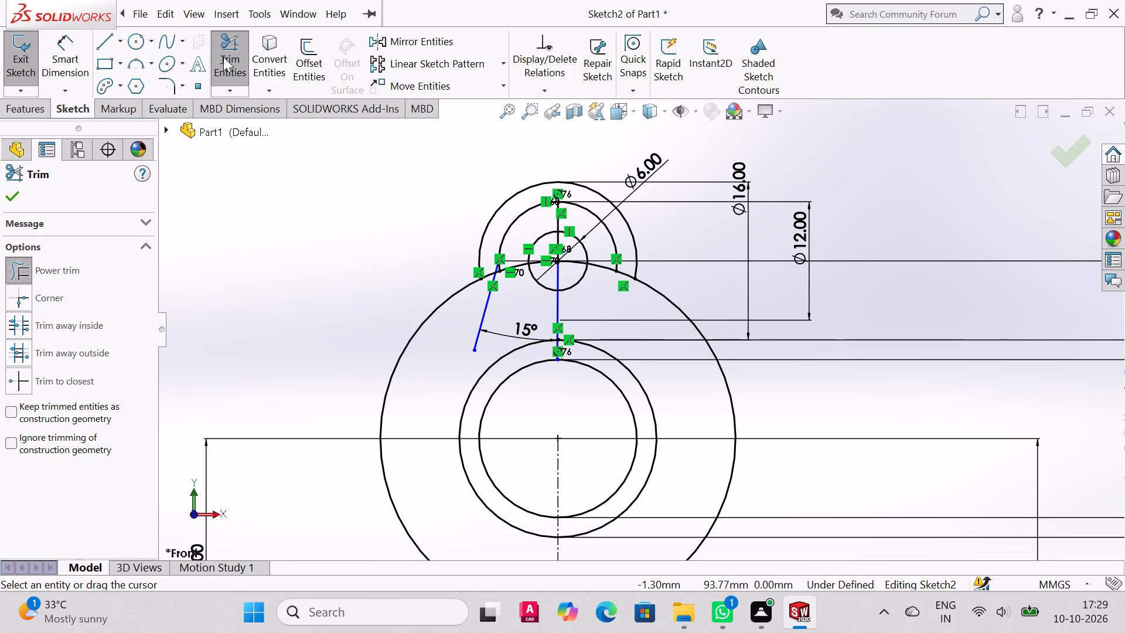
# Trim away the remaining upper arcs of the 16 mm and 12 mm circles and the vertical line segment above the 6 mm circle.
pyautogui.click(243, 89)
pyautogui.click(244, 125)
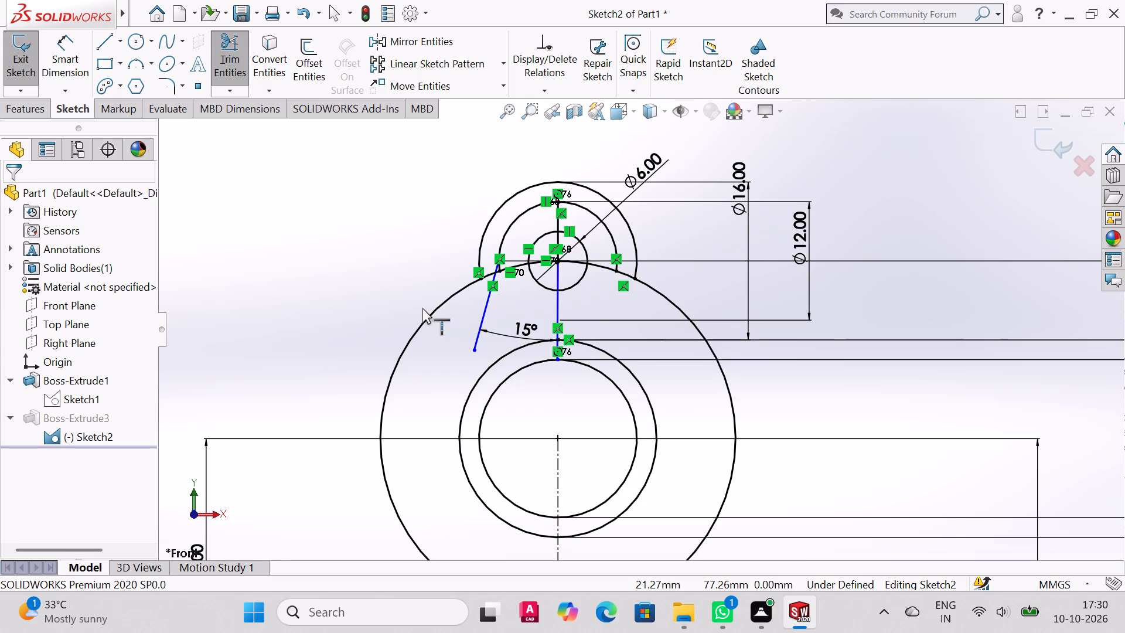
pyautogui.click(56, 46)
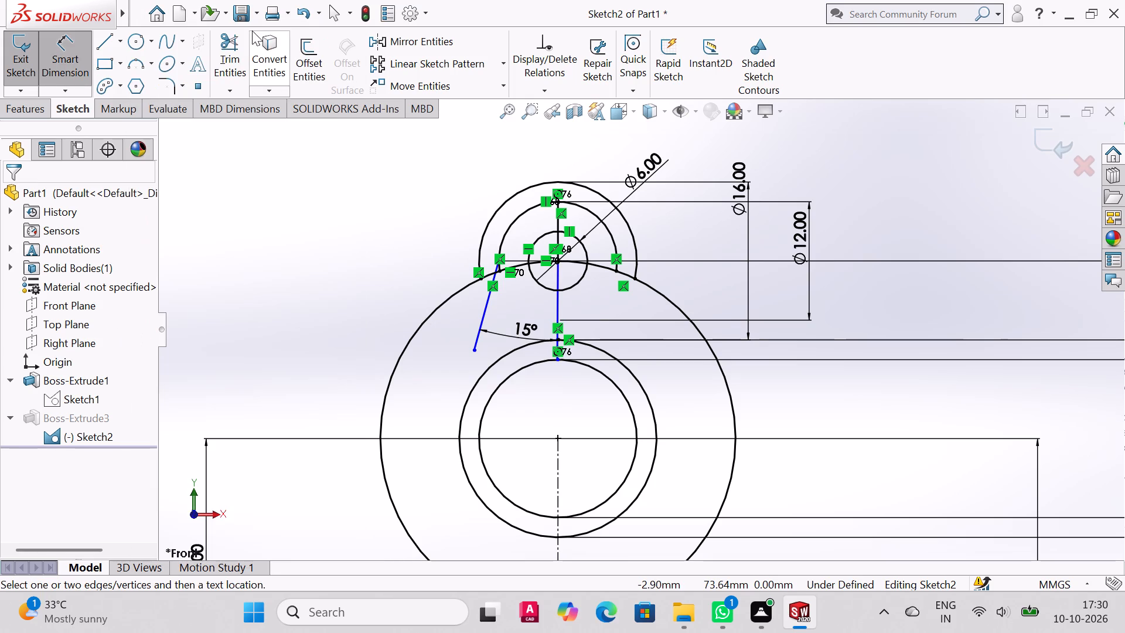
pyautogui.click(213, 49)
pyautogui.moveTo(484, 172); pyautogui.dragTo(531, 227)
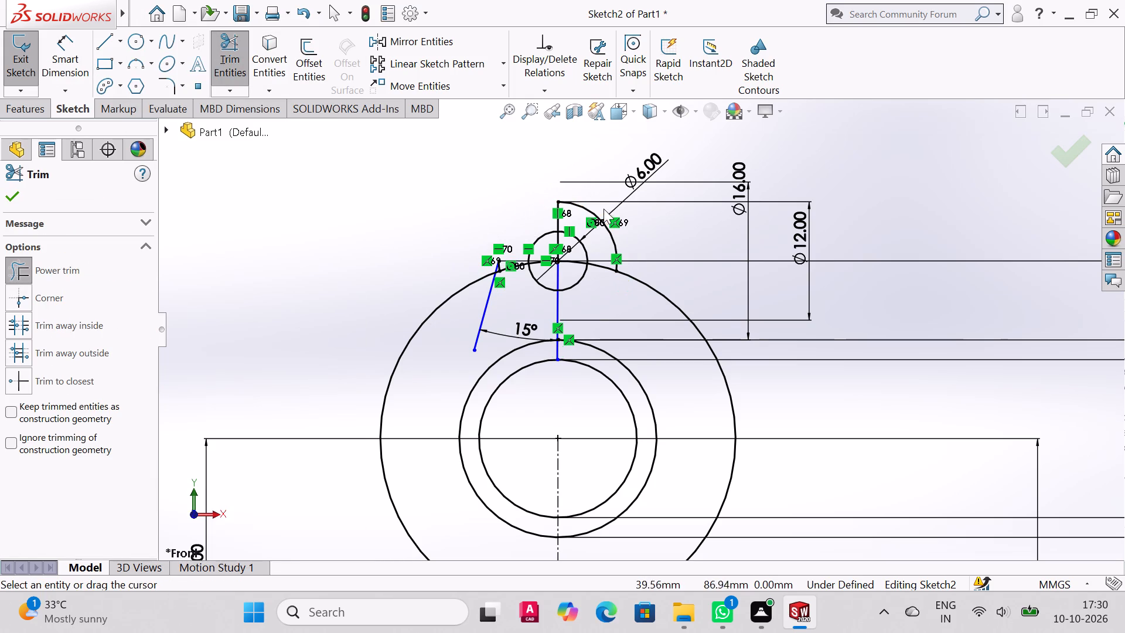
pyautogui.moveTo(608, 192); pyautogui.dragTo(595, 226)
pyautogui.moveTo(528, 216); pyautogui.dragTo(578, 217)
pyautogui.moveTo(548, 237); pyautogui.dragTo(561, 241)
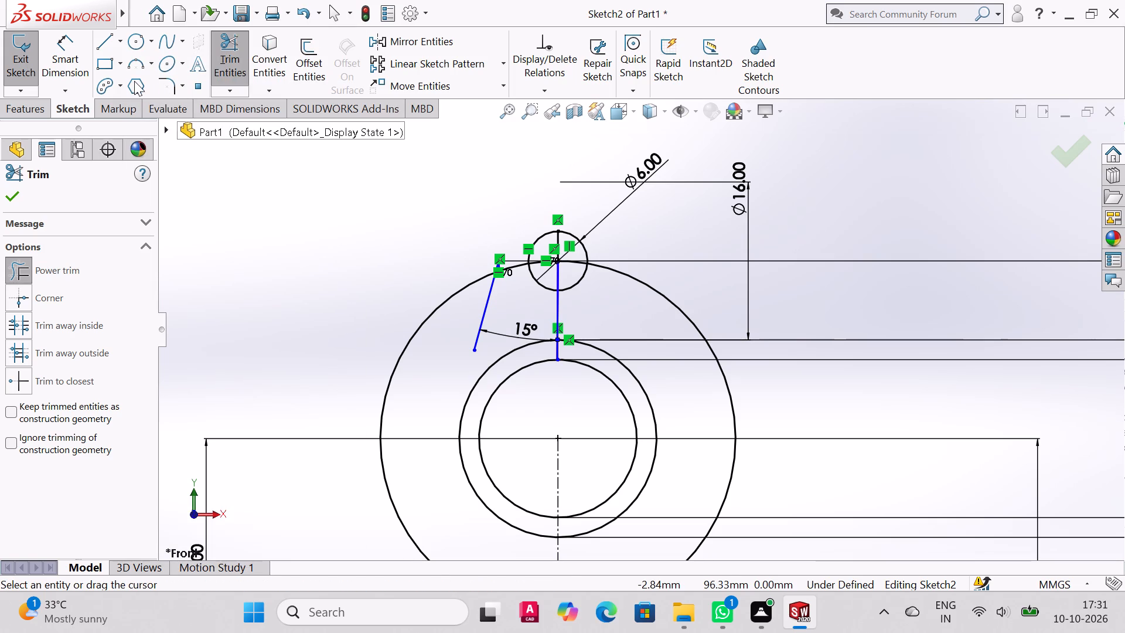
# Sketch a circle of about 6 mm radius centred on the 6 mm circle, reaching the upper end of the slanted line.
pyautogui.click(127, 43)
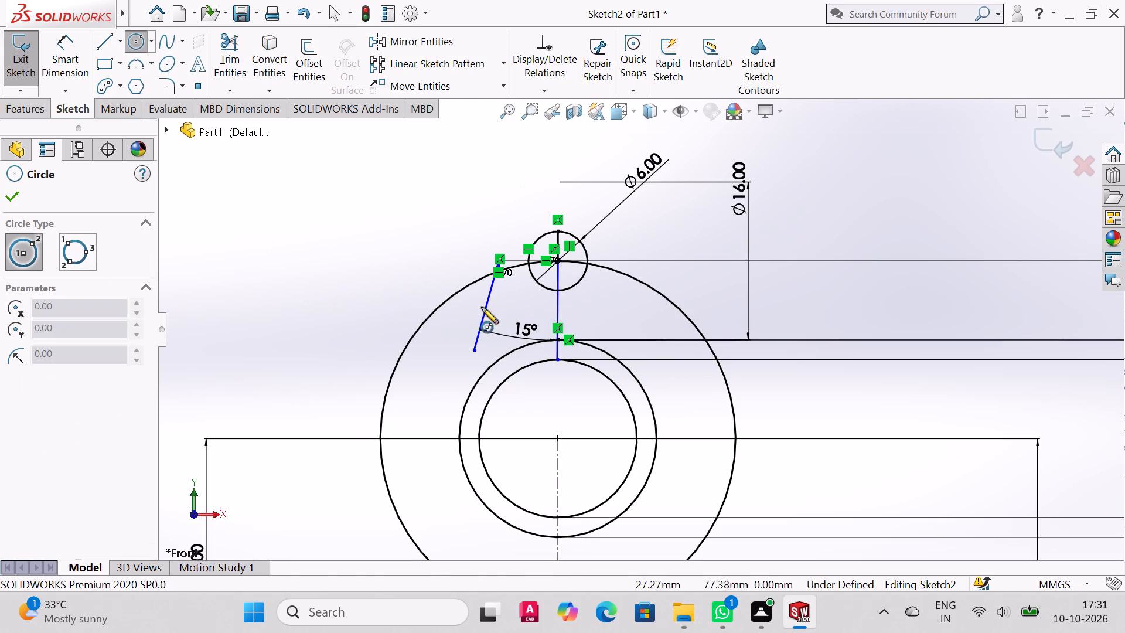
pyautogui.click(561, 260)
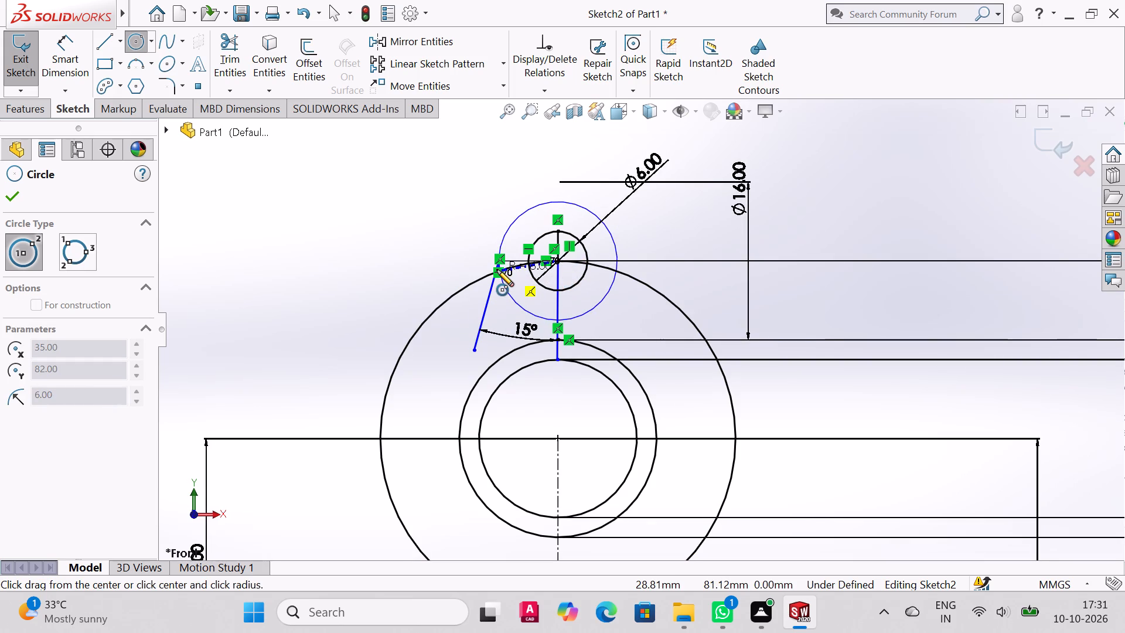
pyautogui.click(497, 270)
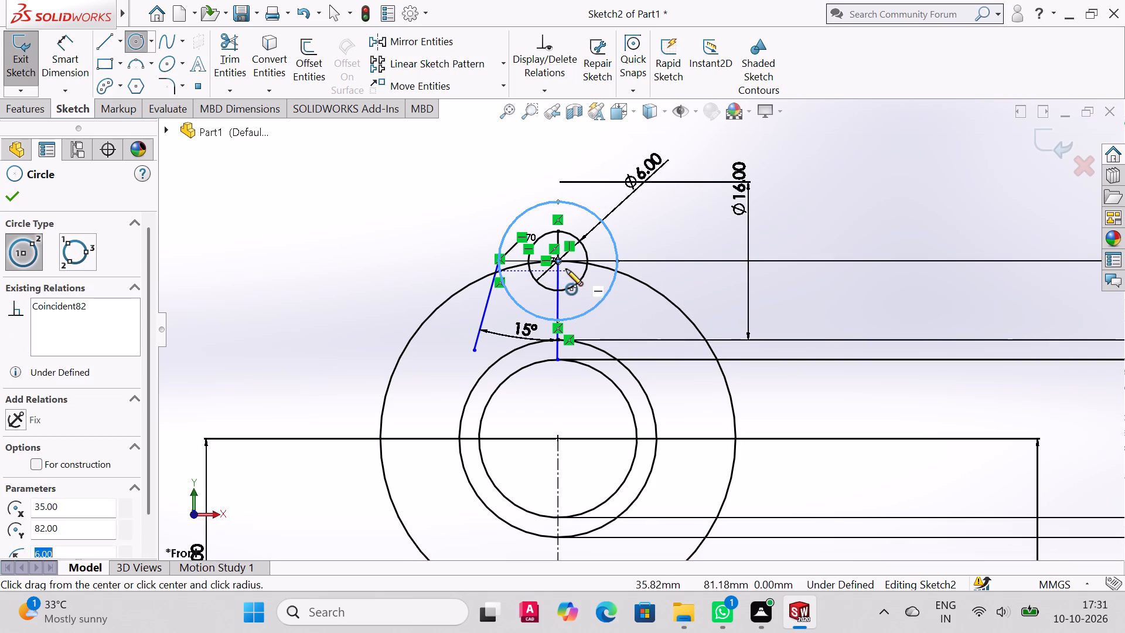
pyautogui.rightClick(175, 158)
pyautogui.click(238, 177)
# Trim away the lower arc of the new 6 mm radius circle where it falls inside the large web circle.
pyautogui.scroll(2, 648, 287)
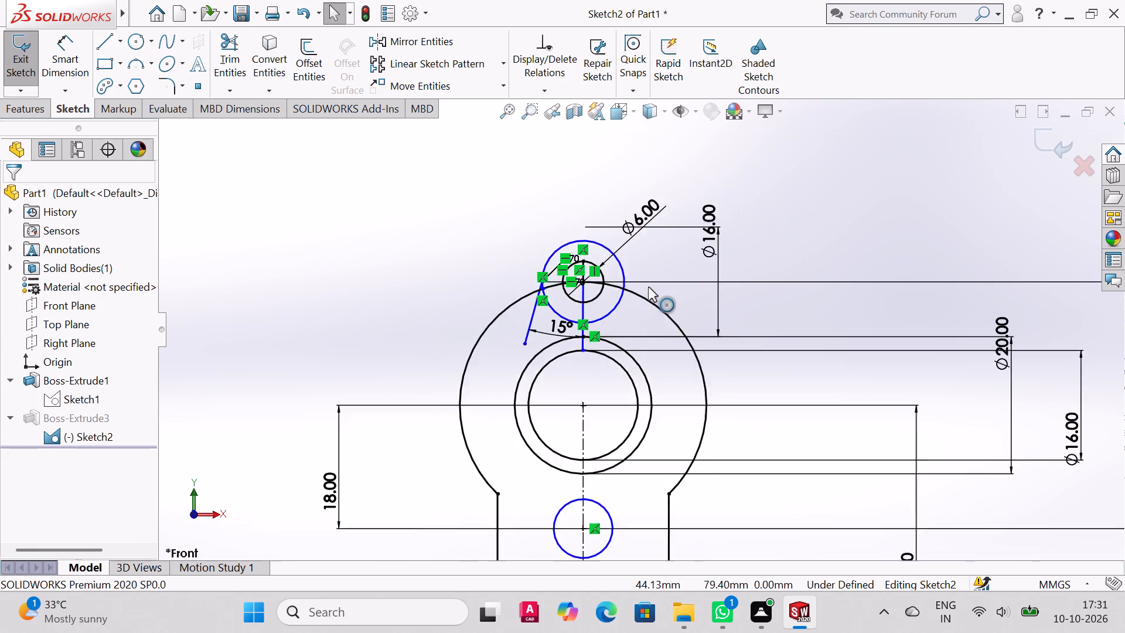
pyautogui.scroll(-6, 648, 287)
pyautogui.scroll(-1, 592, 280)
pyautogui.scroll(2, 514, 241)
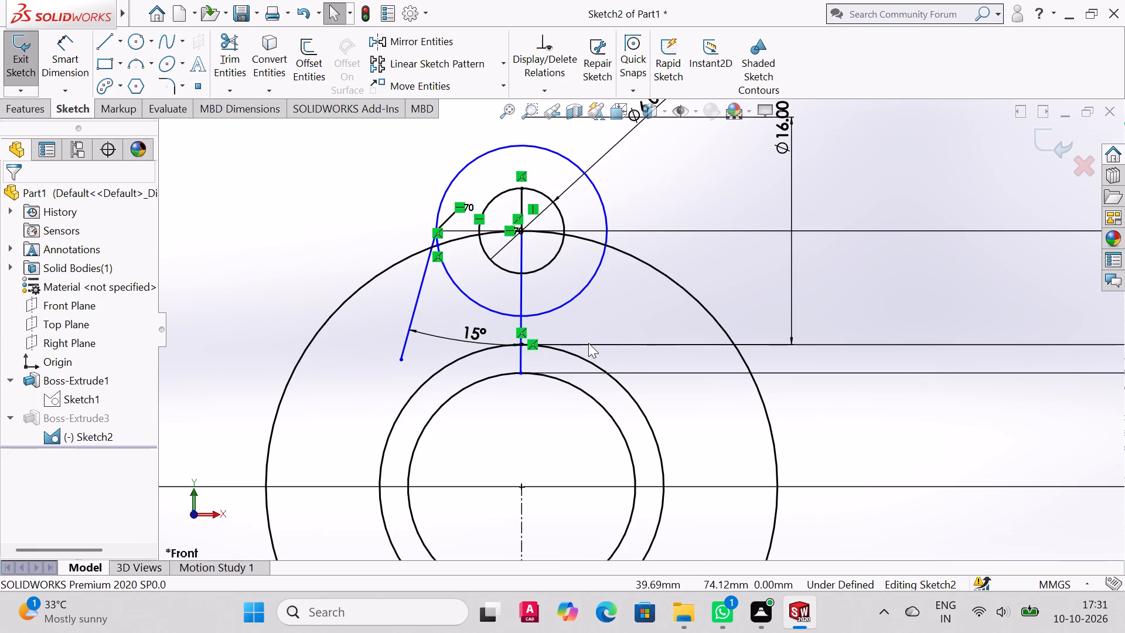
pyautogui.click(62, 45)
pyautogui.click(233, 45)
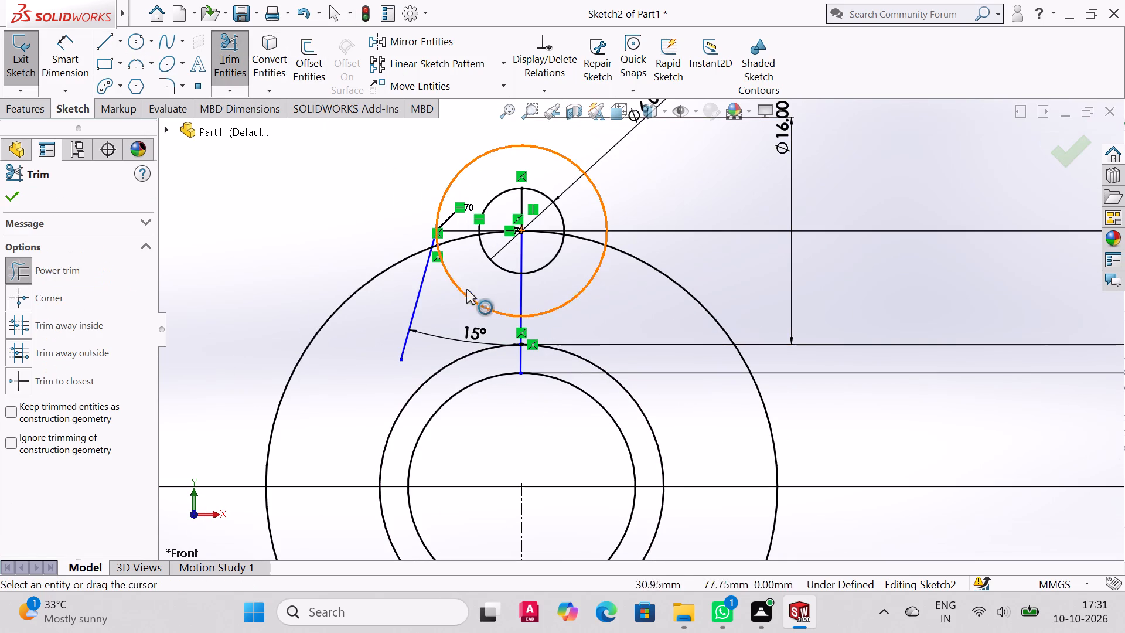
pyautogui.moveTo(469, 277); pyautogui.dragTo(446, 309)
pyautogui.moveTo(565, 268); pyautogui.dragTo(612, 298)
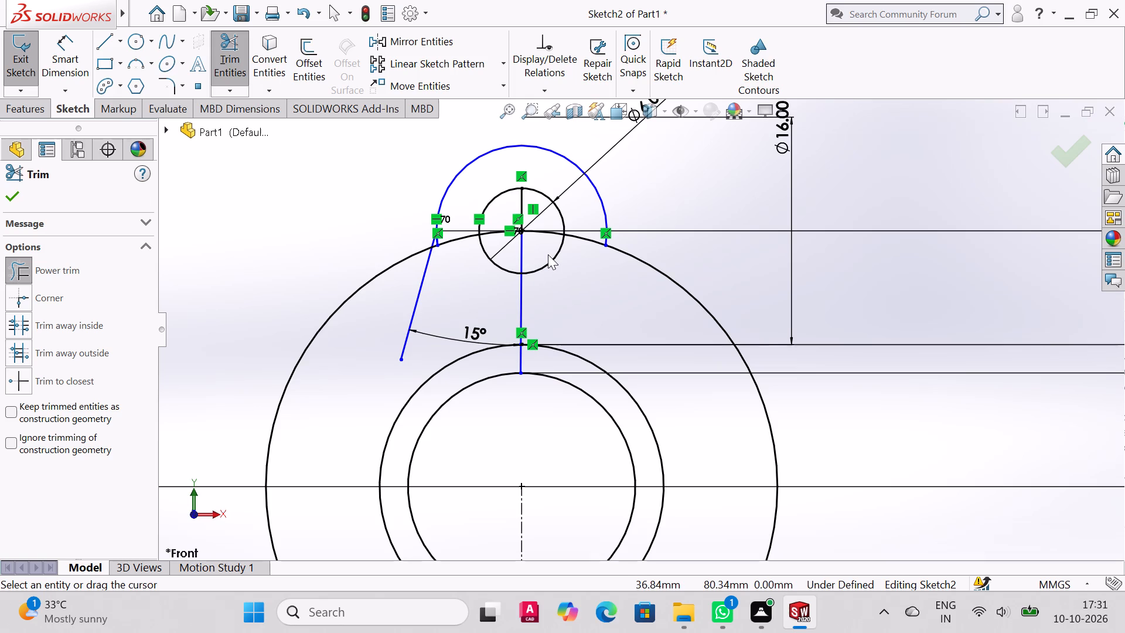
# Sketch a circle about 16.6 mm in diameter centred on the topmost point of the remaining 6 mm radius arc.
pyautogui.scroll(2, 601, 205)
pyautogui.scroll(-5, 601, 205)
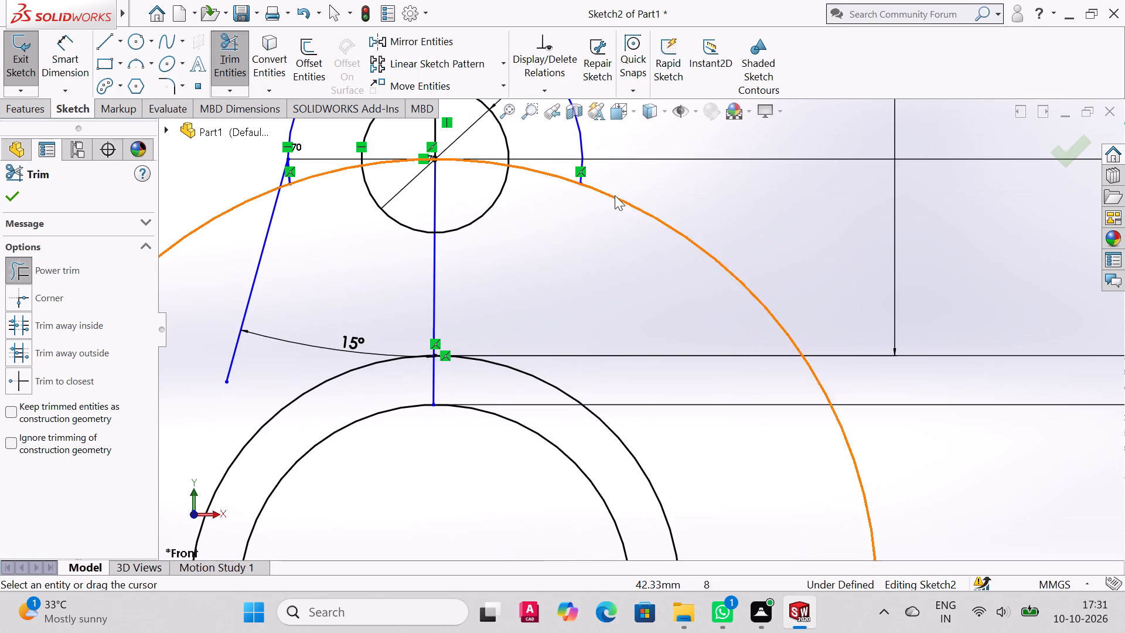
pyautogui.scroll(3, 605, 197)
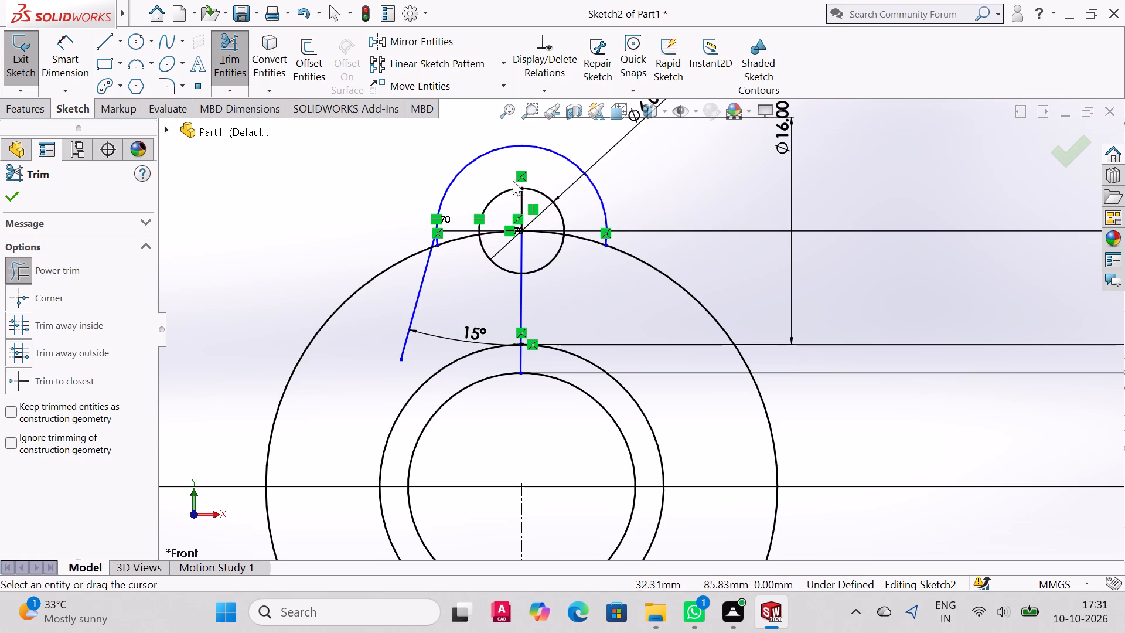
pyautogui.scroll(2, 527, 184)
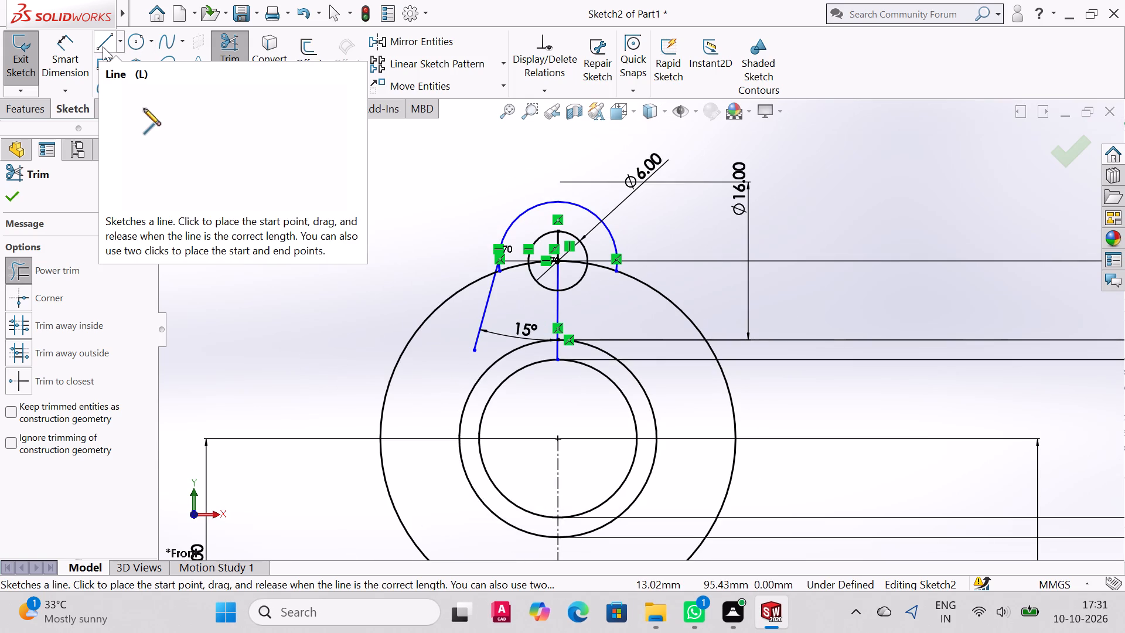
pyautogui.click(131, 37)
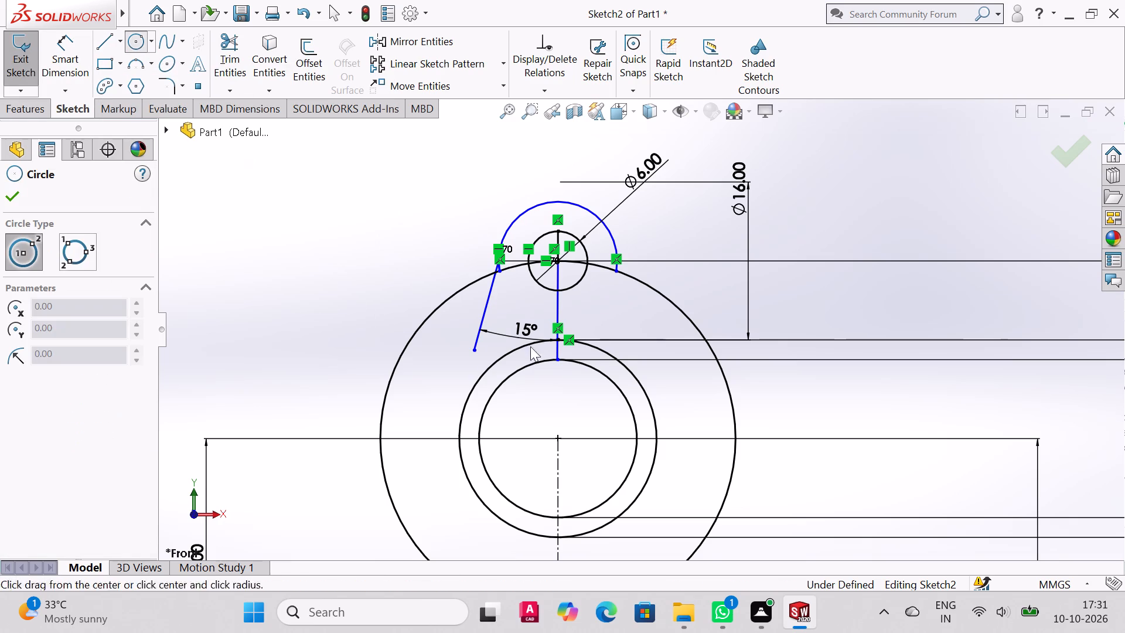
pyautogui.click(556, 200)
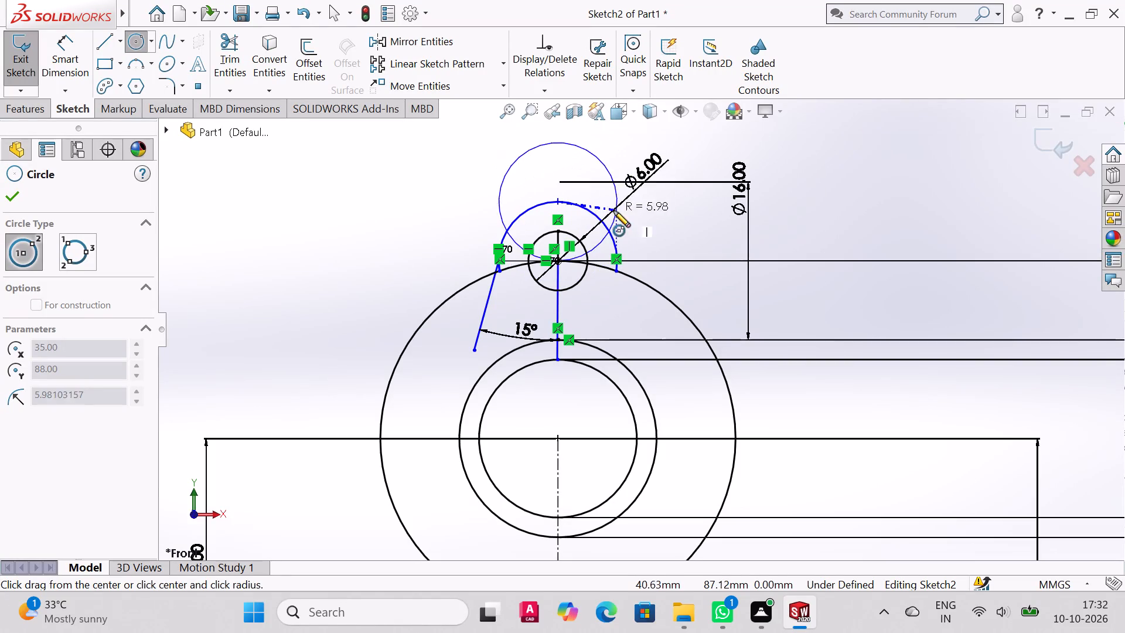
pyautogui.click(640, 203)
pyautogui.rightClick(640, 203)
pyautogui.click(673, 221)
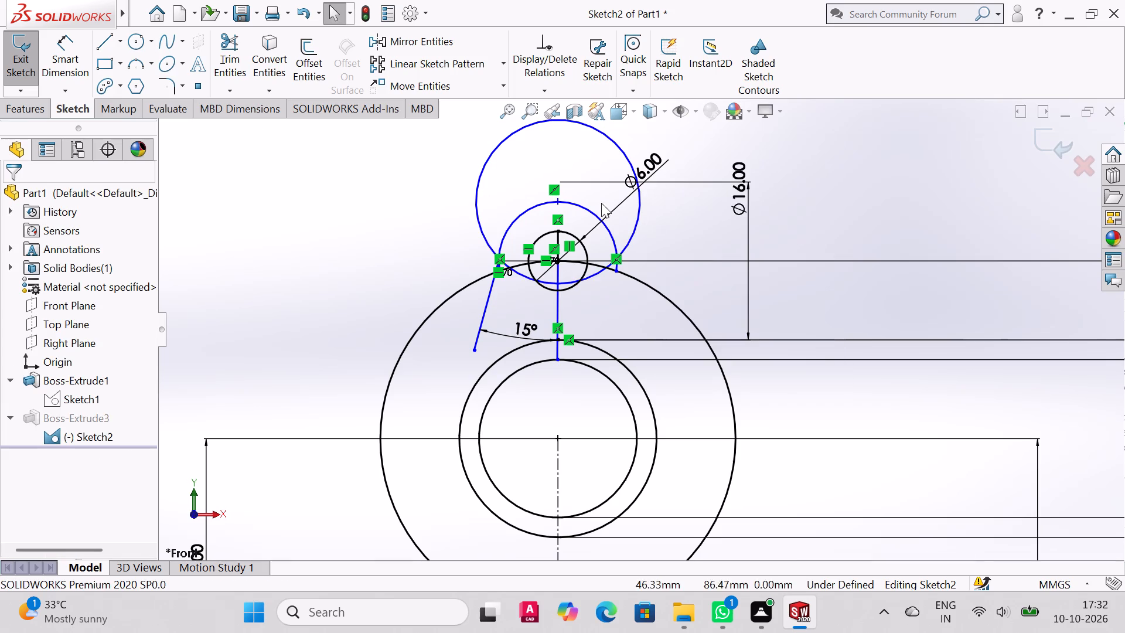
# Dimension the diameter of the new upper circle as 16 mm.
pyautogui.click(60, 51)
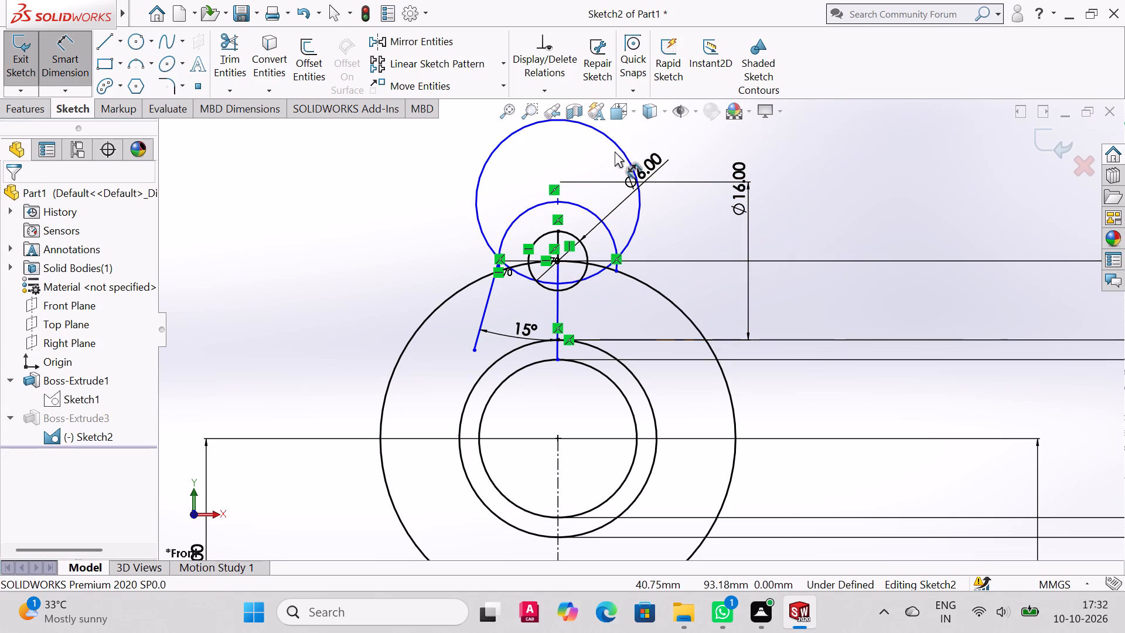
pyautogui.click(618, 149)
pyautogui.click(837, 176)
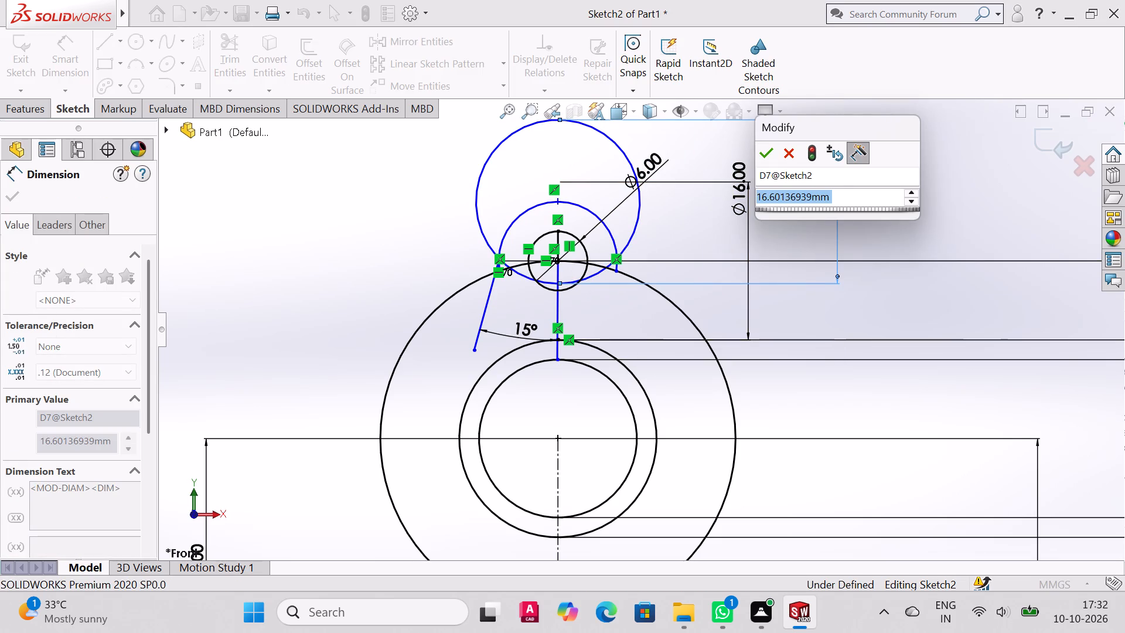
pyautogui.press('1')
pyautogui.press('6')
pyautogui.press('Return')
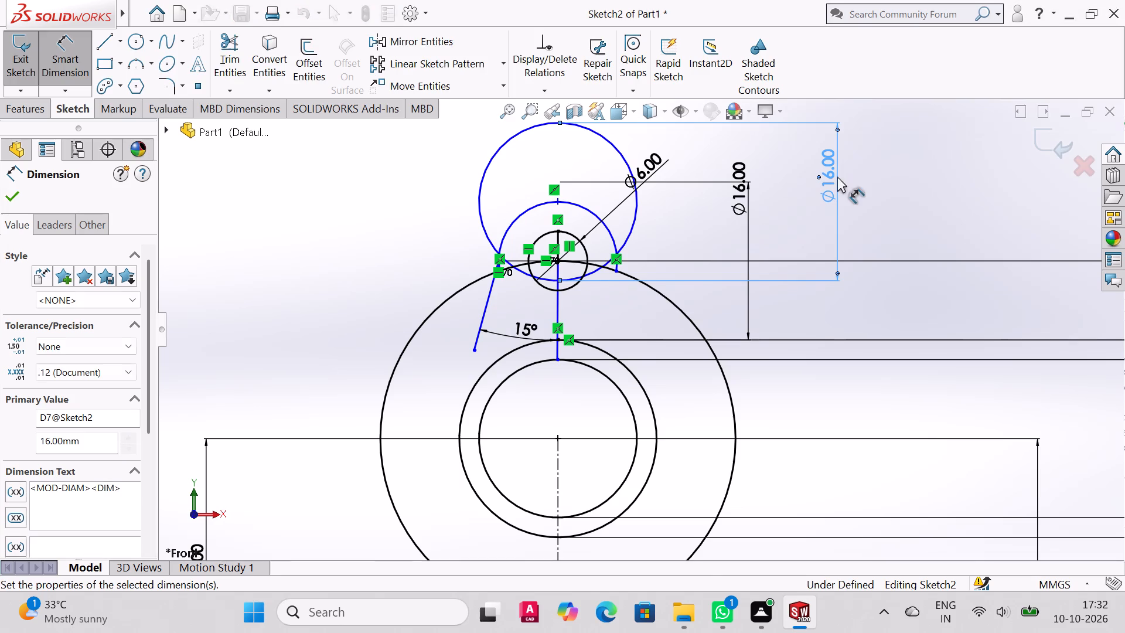
pyautogui.click(7, 192)
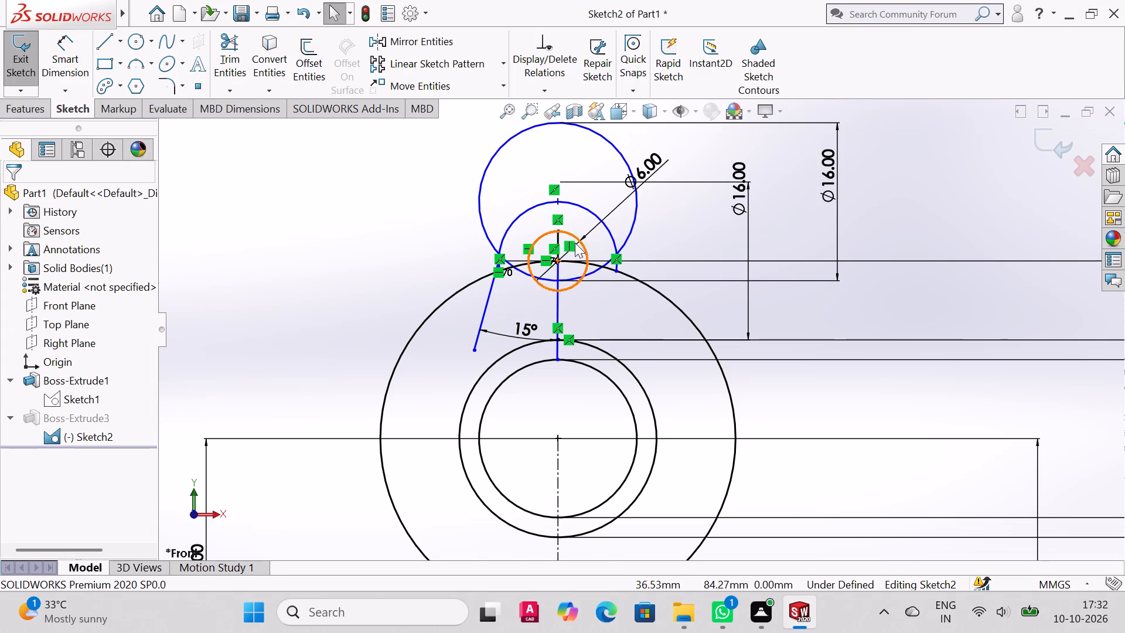
# Trim the short stub at the left end of the 6 mm radius arc, just below the horizontal line.
pyautogui.scroll(3, 591, 254)
pyautogui.scroll(-12, 594, 253)
pyautogui.scroll(4, 544, 197)
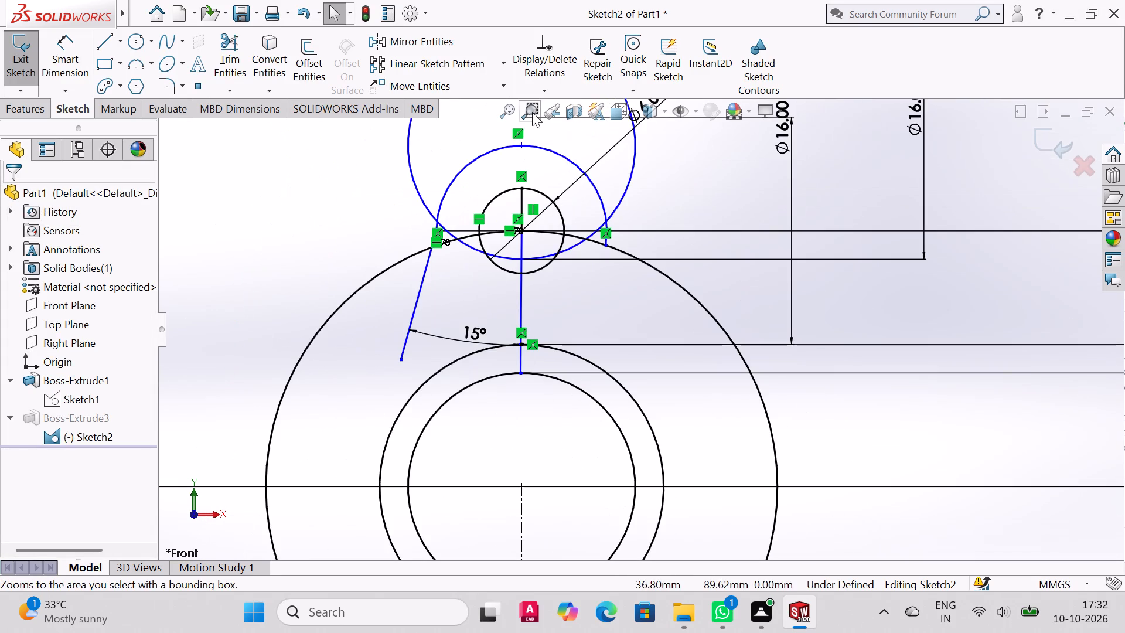
pyautogui.click(531, 112)
pyautogui.moveTo(347, 137); pyautogui.dragTo(762, 342)
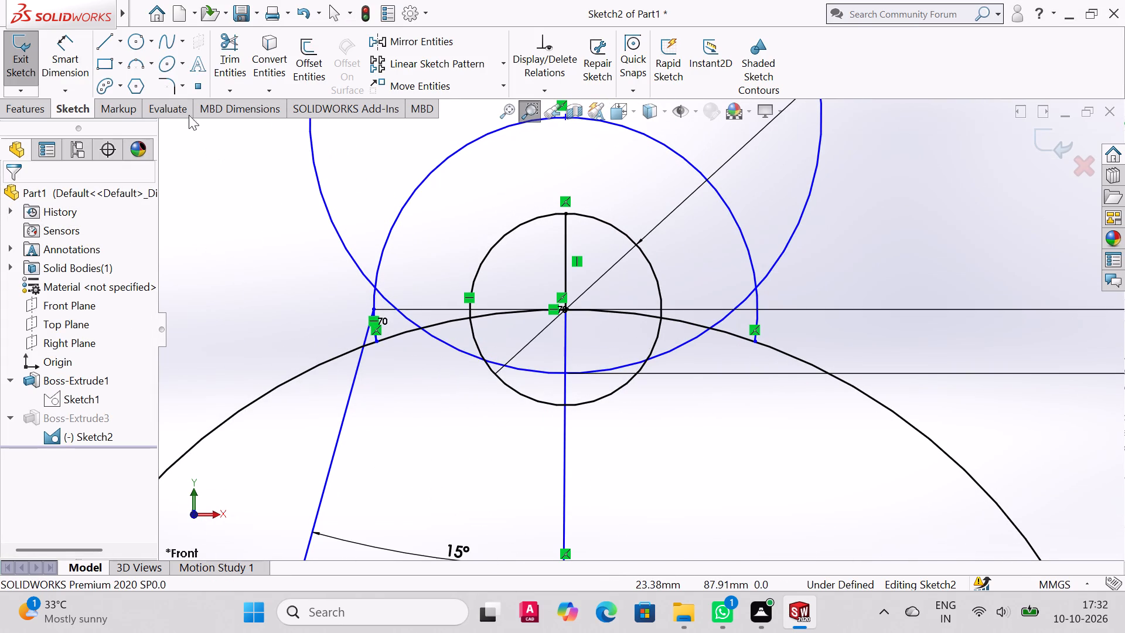
pyautogui.click(223, 52)
pyautogui.moveTo(385, 320); pyautogui.dragTo(380, 322)
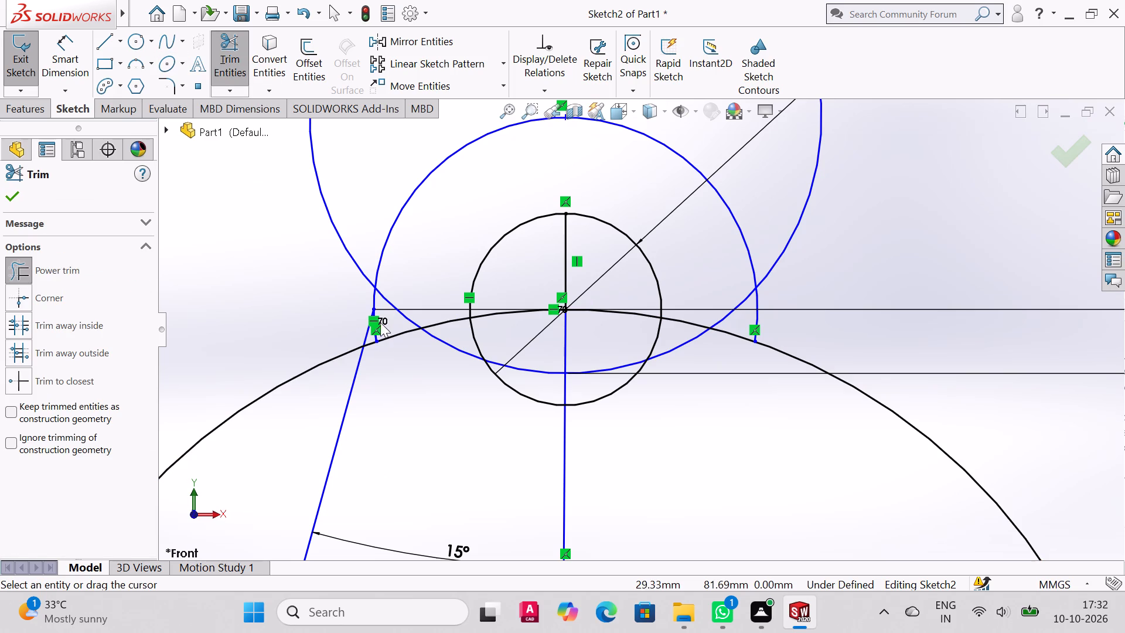
pyautogui.moveTo(380, 322); pyautogui.dragTo(371, 335)
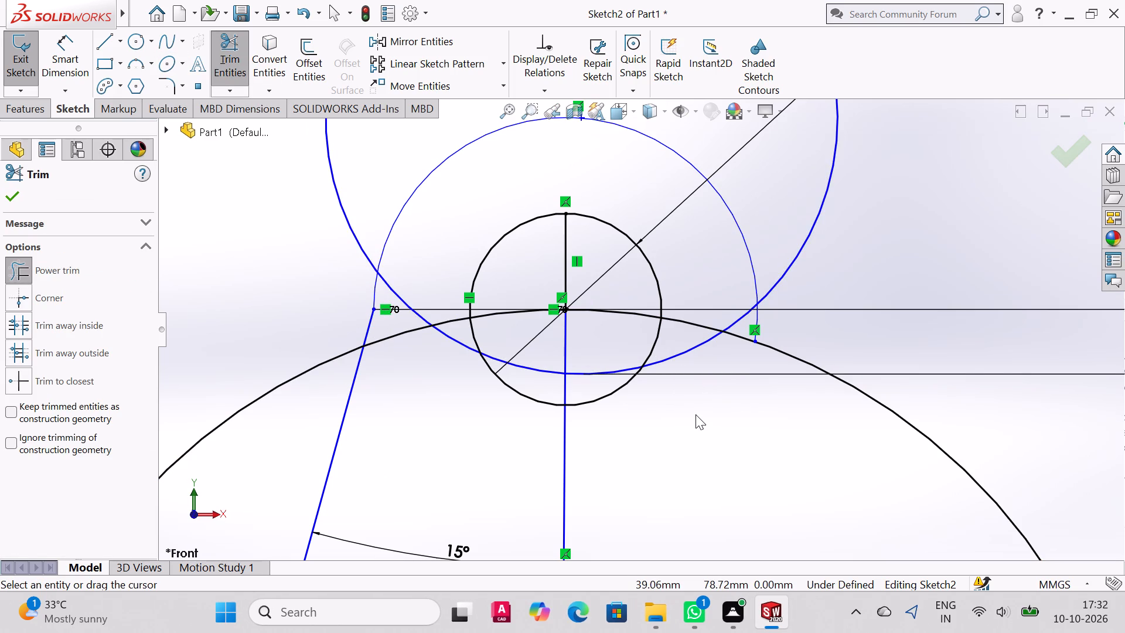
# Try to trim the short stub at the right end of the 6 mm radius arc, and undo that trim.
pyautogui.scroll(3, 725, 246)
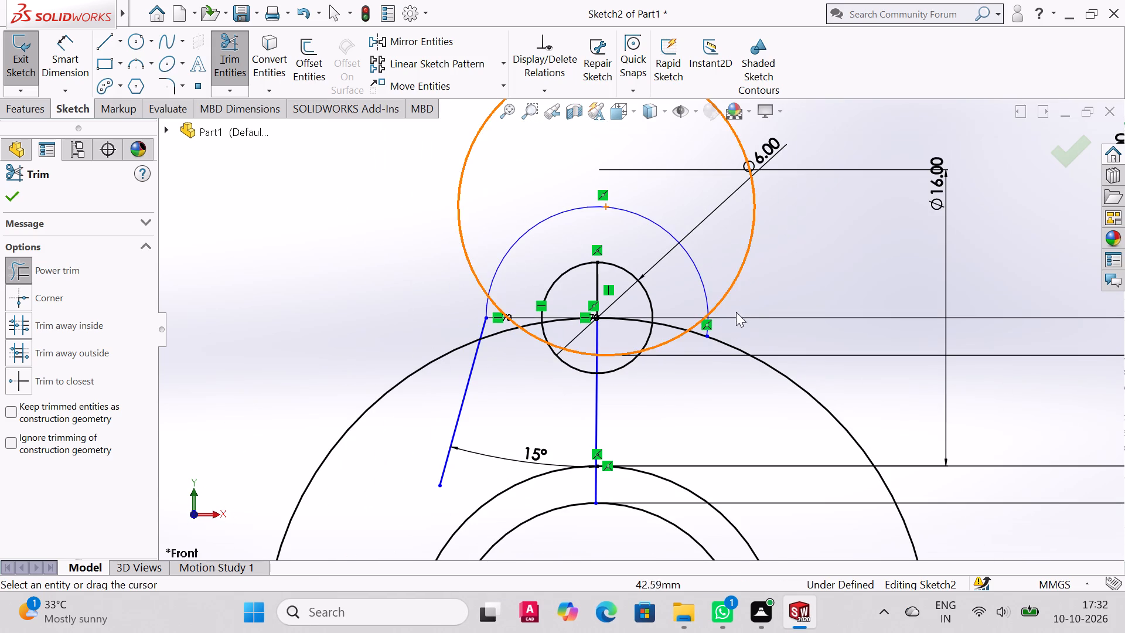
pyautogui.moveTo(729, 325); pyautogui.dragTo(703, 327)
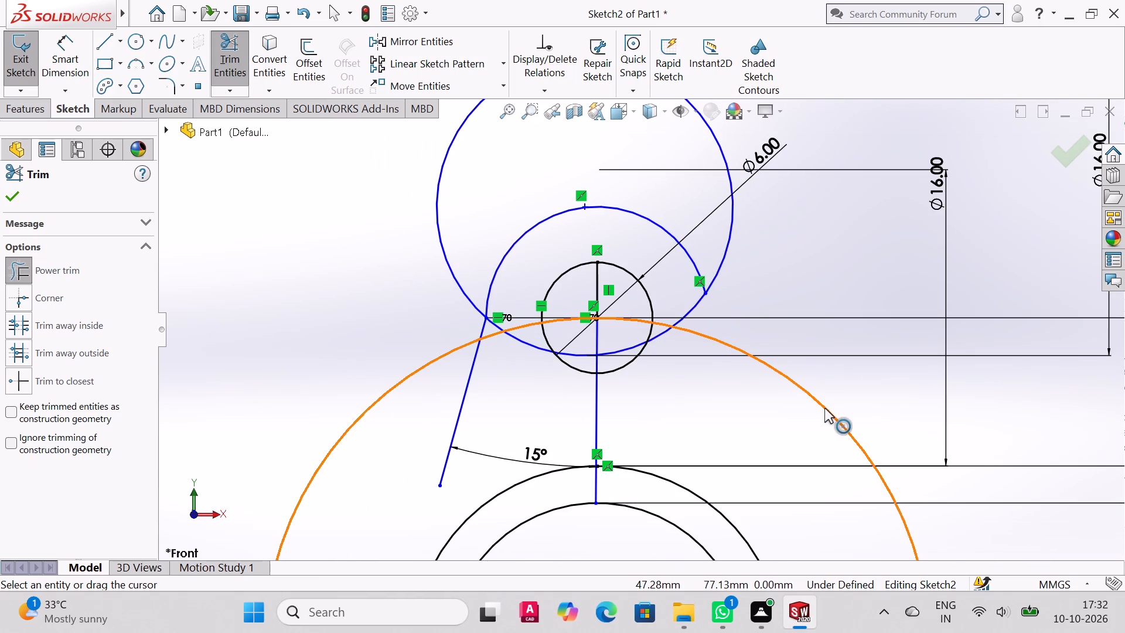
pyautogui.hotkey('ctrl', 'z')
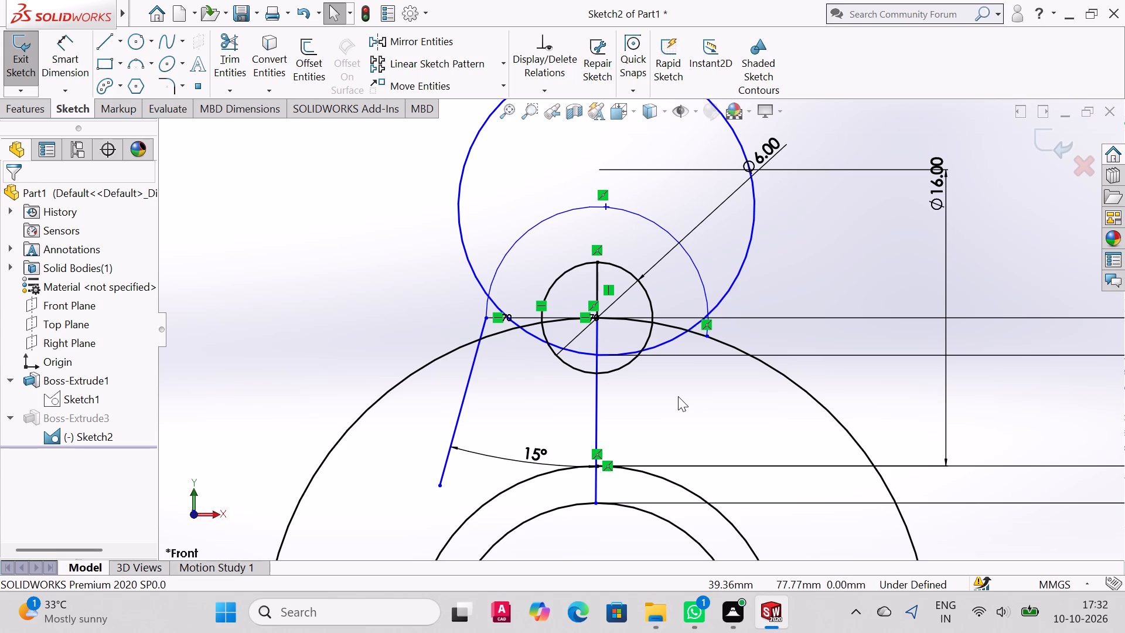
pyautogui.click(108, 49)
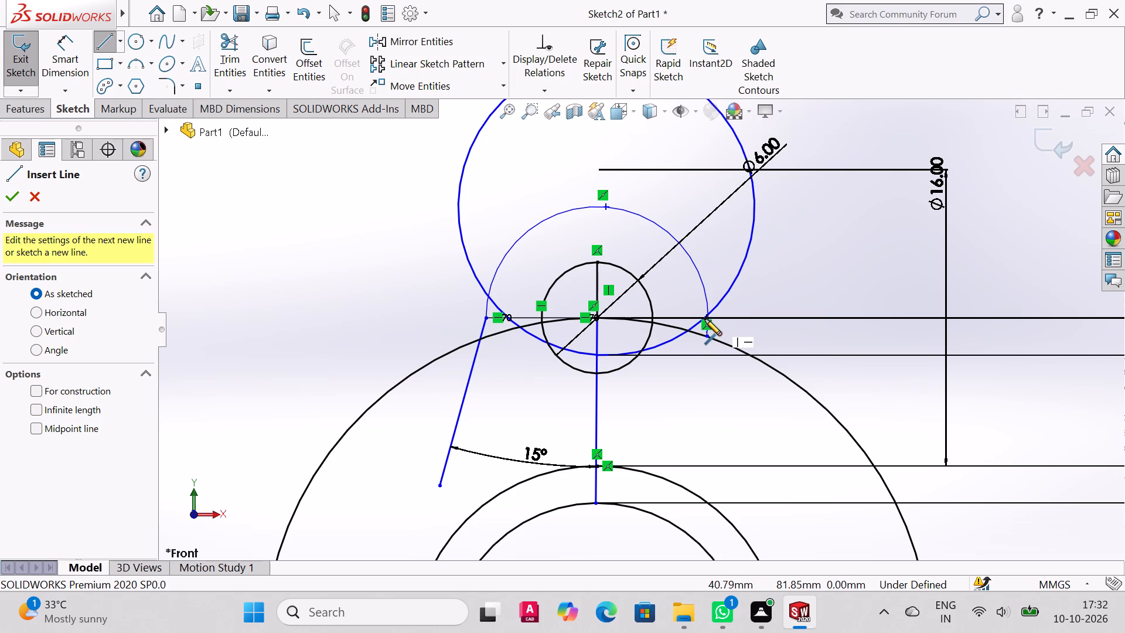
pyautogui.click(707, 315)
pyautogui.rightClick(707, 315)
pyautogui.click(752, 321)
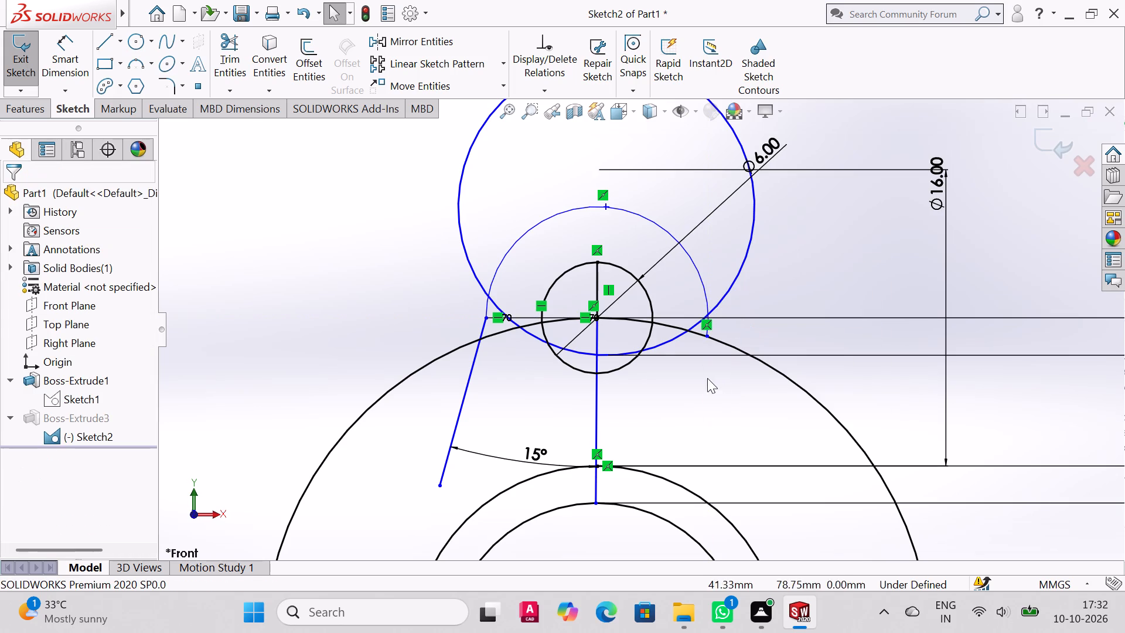
# Mirror the 15-degree slanted line about the vertical line below the 6 mm circle's centre, keeping the original.
pyautogui.click(387, 37)
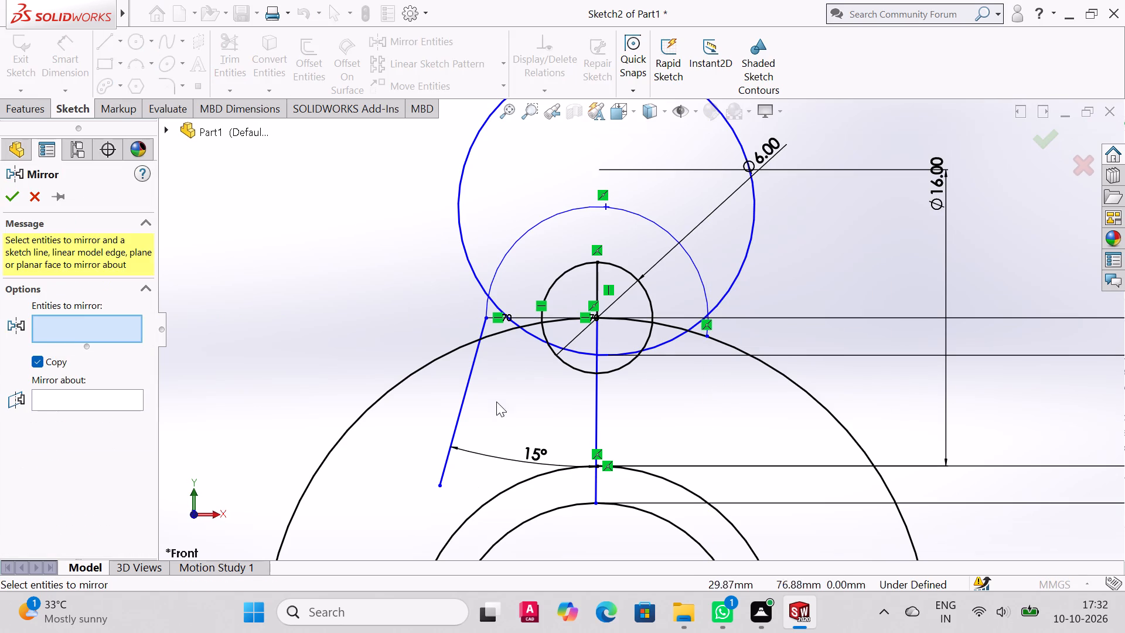
pyautogui.click(466, 376)
pyautogui.click(469, 379)
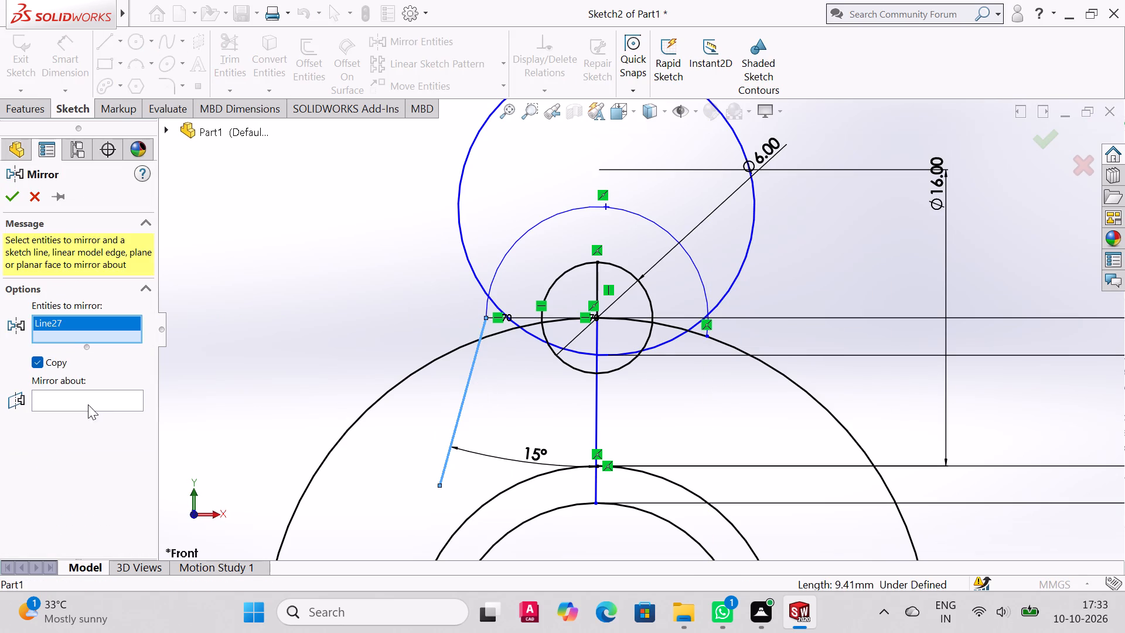
pyautogui.click(86, 400)
pyautogui.click(595, 401)
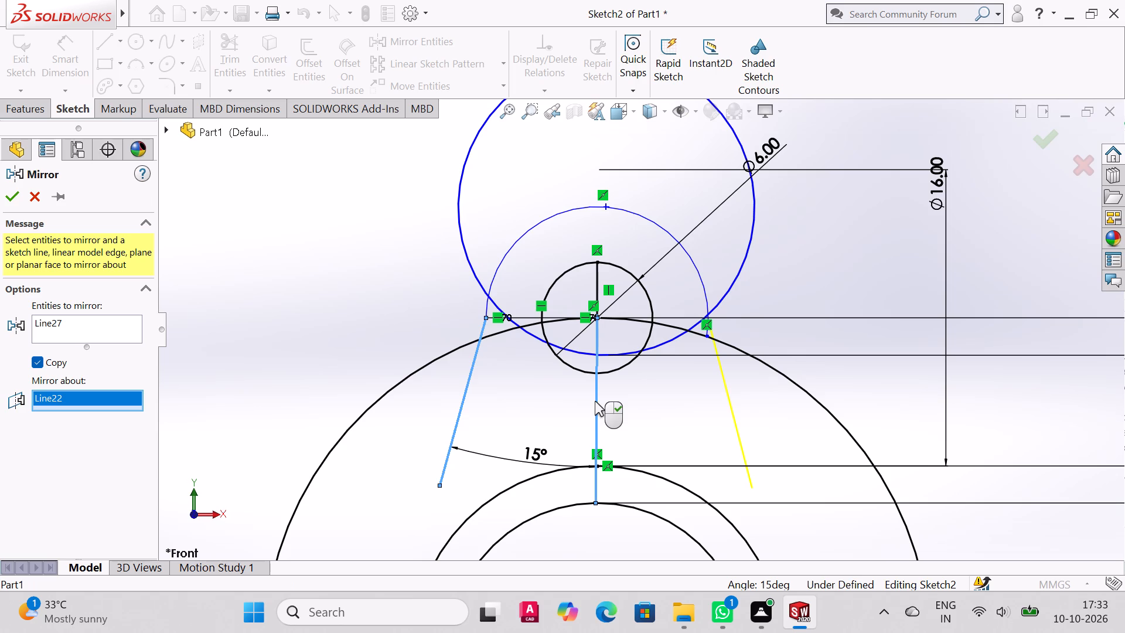
pyautogui.click(16, 193)
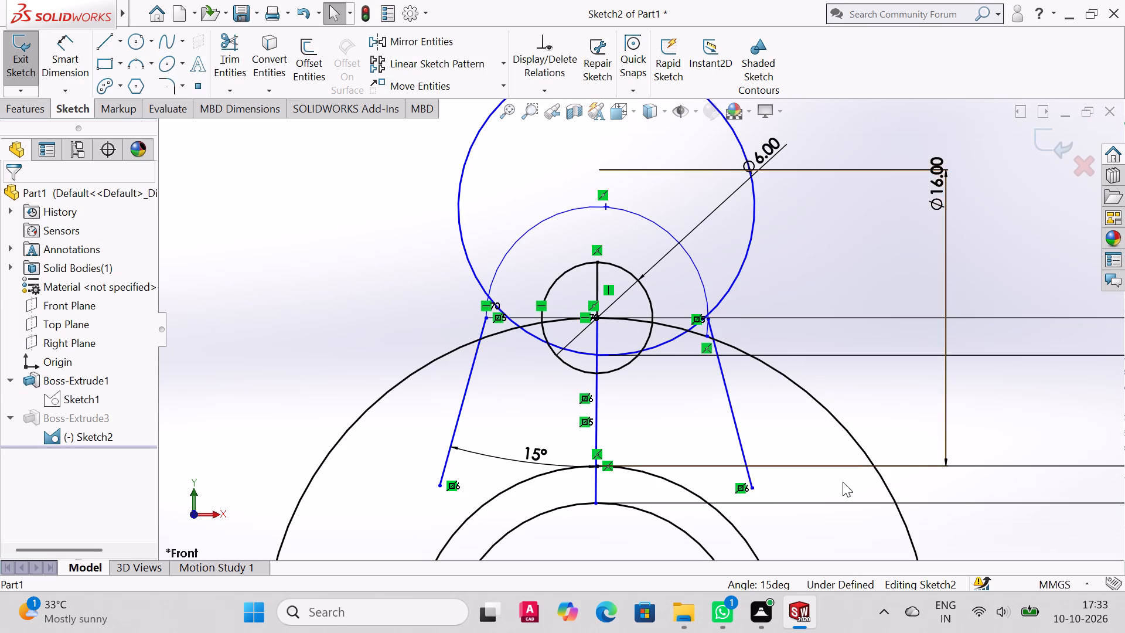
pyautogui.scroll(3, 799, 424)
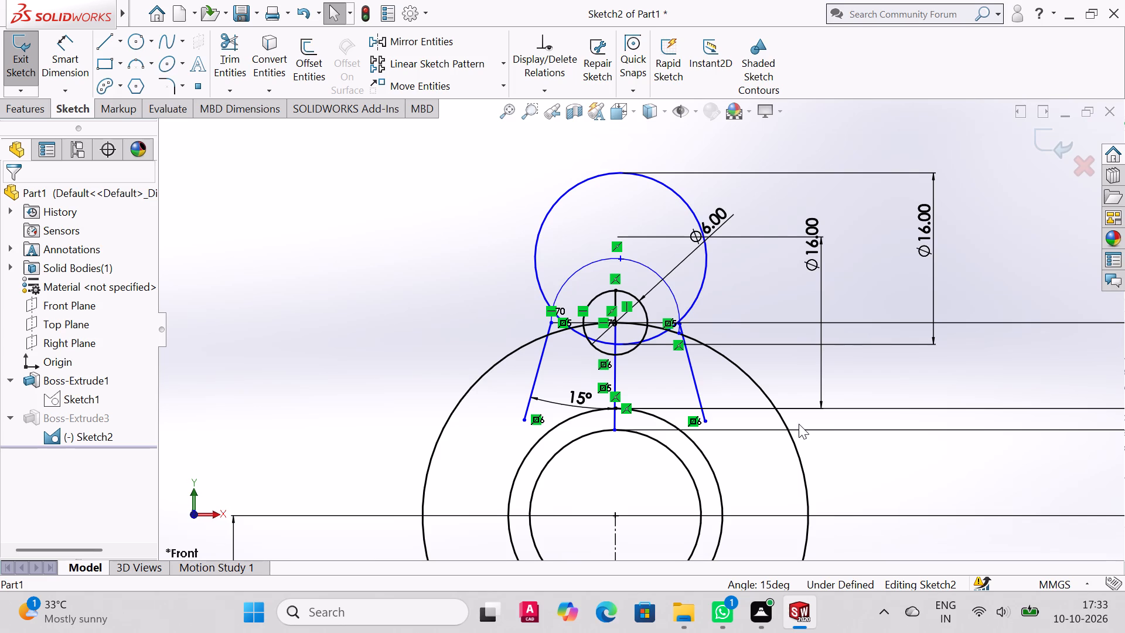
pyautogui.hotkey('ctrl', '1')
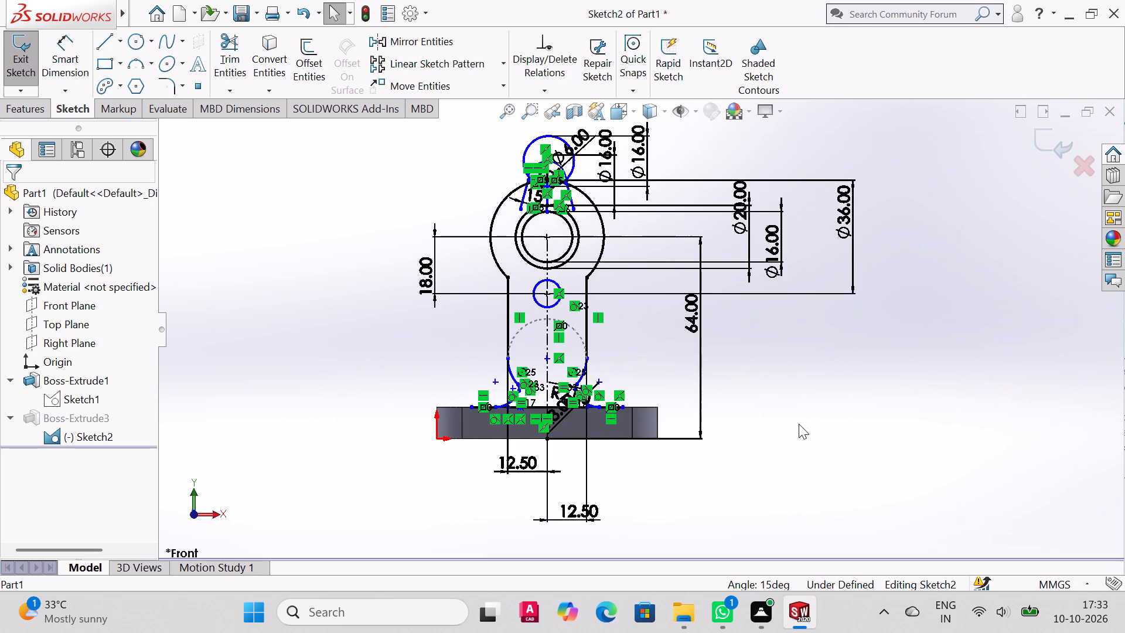
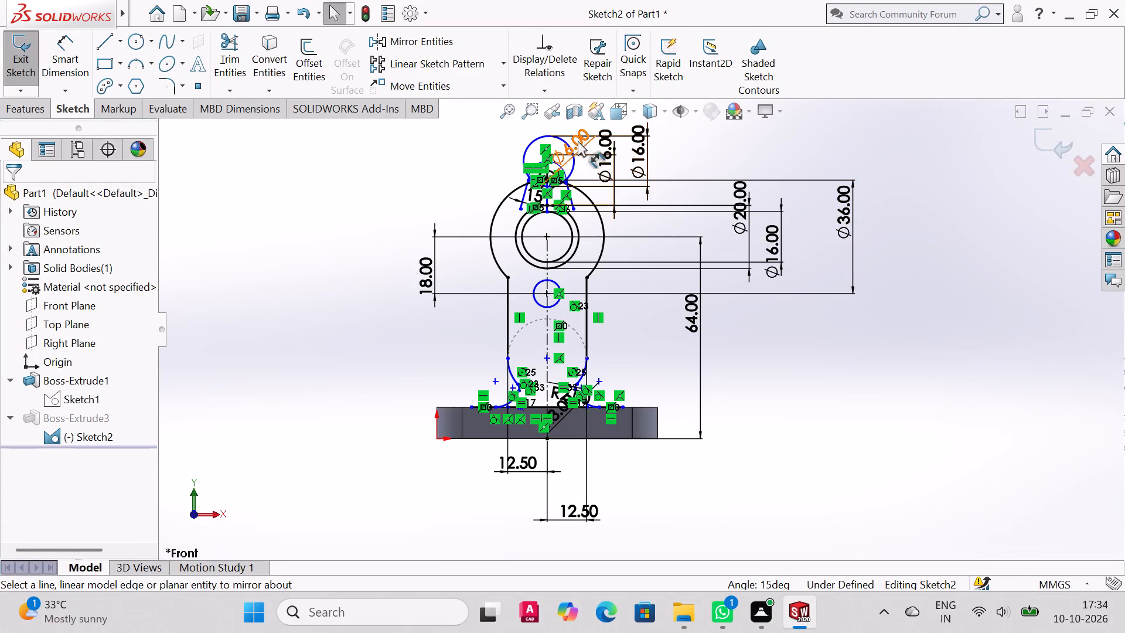
# Examine the web sketch and its notch geometry against the base plate from tilted and closer views.
pyautogui.scroll(1, 561, 126)
pyautogui.scroll(-3, 571, 188)
pyautogui.scroll(1, 584, 241)
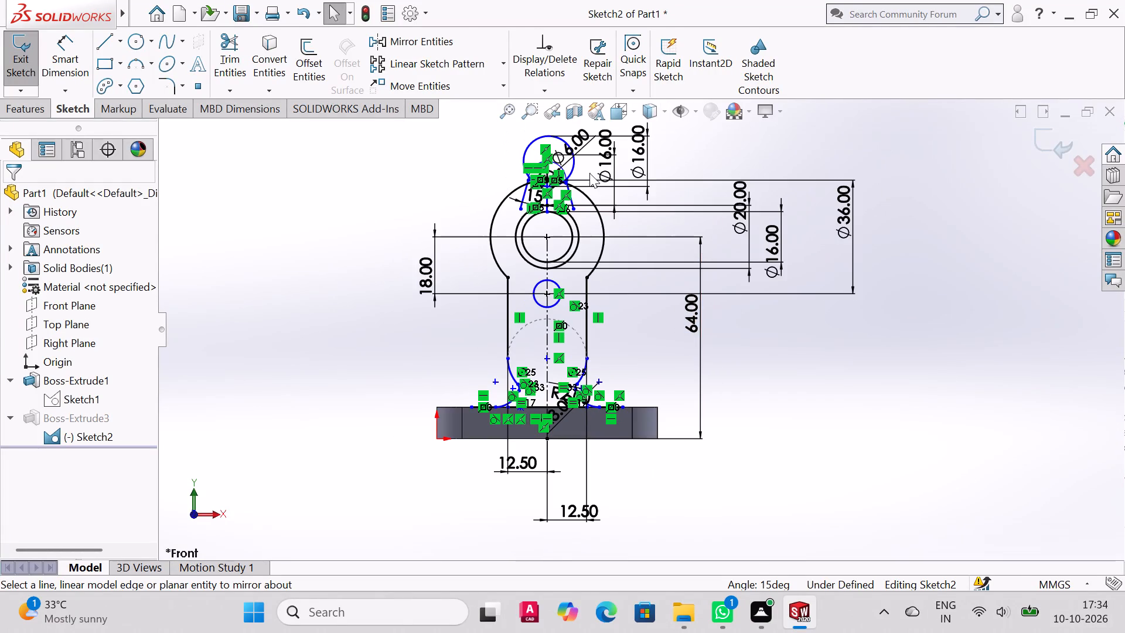
pyautogui.scroll(2, 587, 233)
pyautogui.scroll(-5, 571, 175)
pyautogui.moveTo(578, 220); pyautogui.dragTo(581, 223, button='middle')
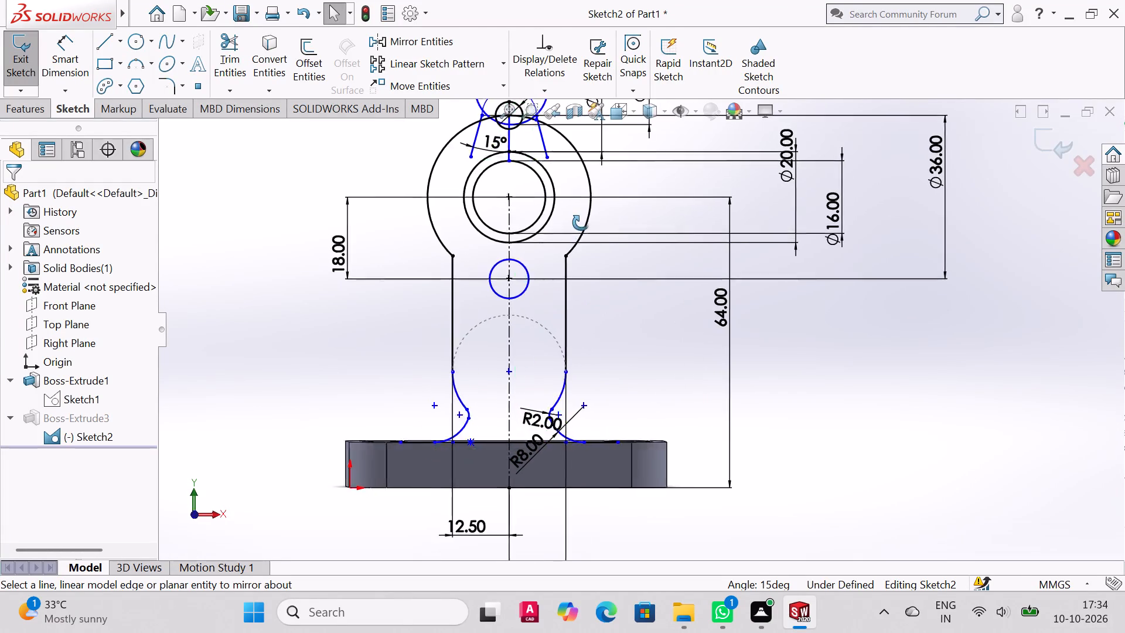
pyautogui.moveTo(581, 223); pyautogui.dragTo(632, 446, button='middle')
pyautogui.moveTo(632, 446); pyautogui.dragTo(577, 307, button='middle')
pyautogui.scroll(2, 480, 126)
pyautogui.scroll(-4, 479, 127)
pyautogui.moveTo(514, 250); pyautogui.dragTo(524, 267, button='middle')
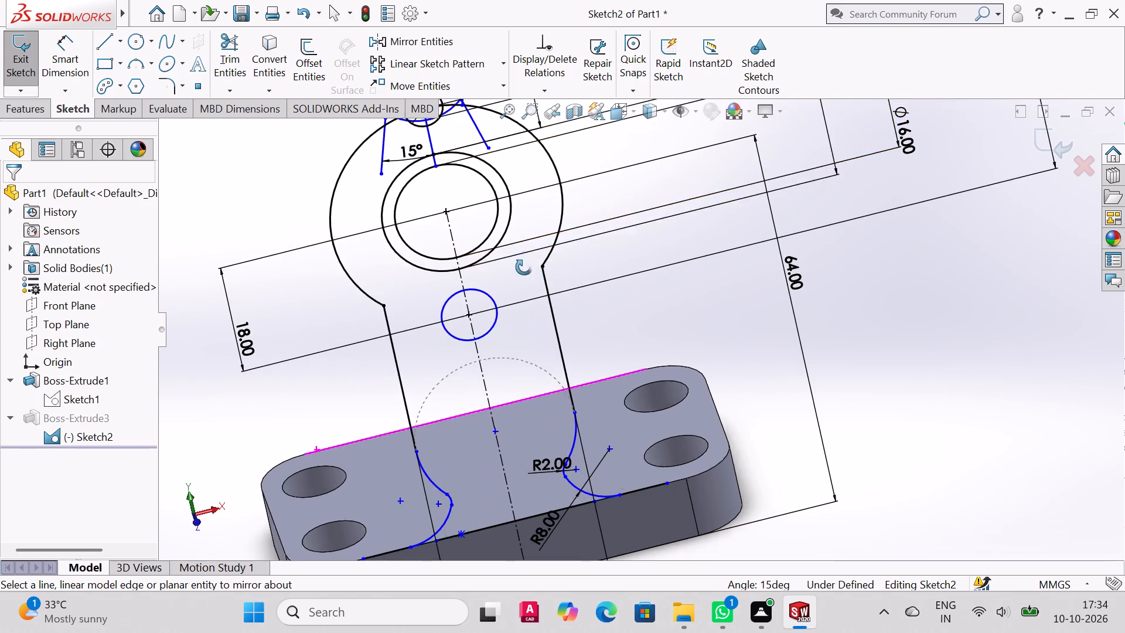
pyautogui.moveTo(524, 267); pyautogui.dragTo(547, 328, button='middle')
pyautogui.scroll(1, 547, 328)
pyautogui.scroll(-4, 616, 294)
pyautogui.scroll(1, 626, 309)
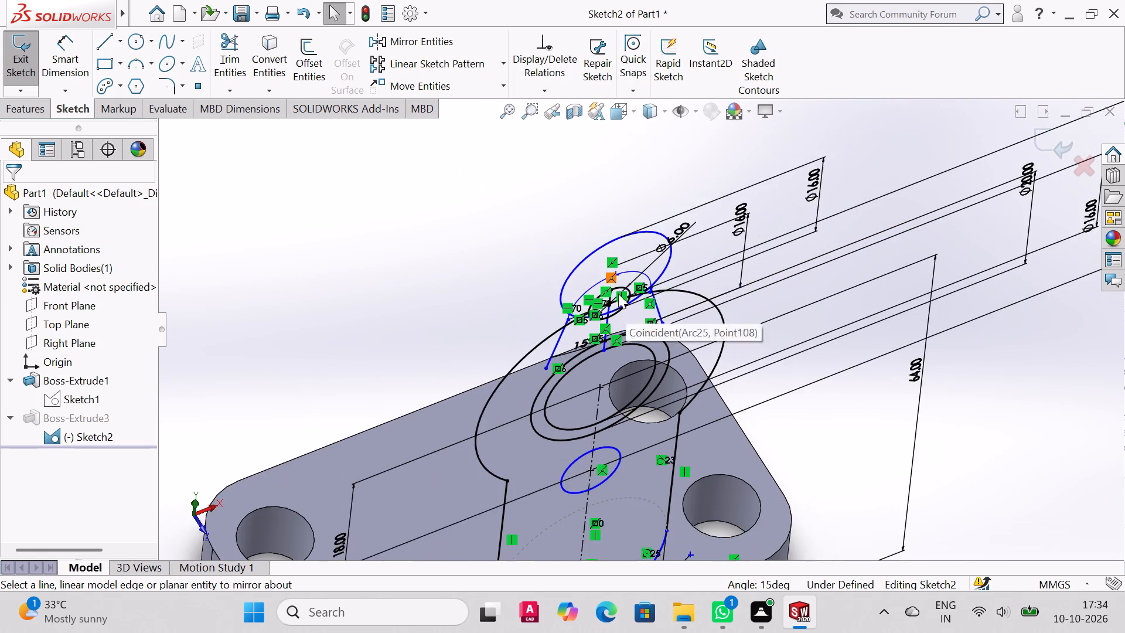
pyautogui.moveTo(610, 283); pyautogui.dragTo(574, 224, button='middle')
pyautogui.scroll(-3, 567, 270)
pyautogui.scroll(2, 624, 359)
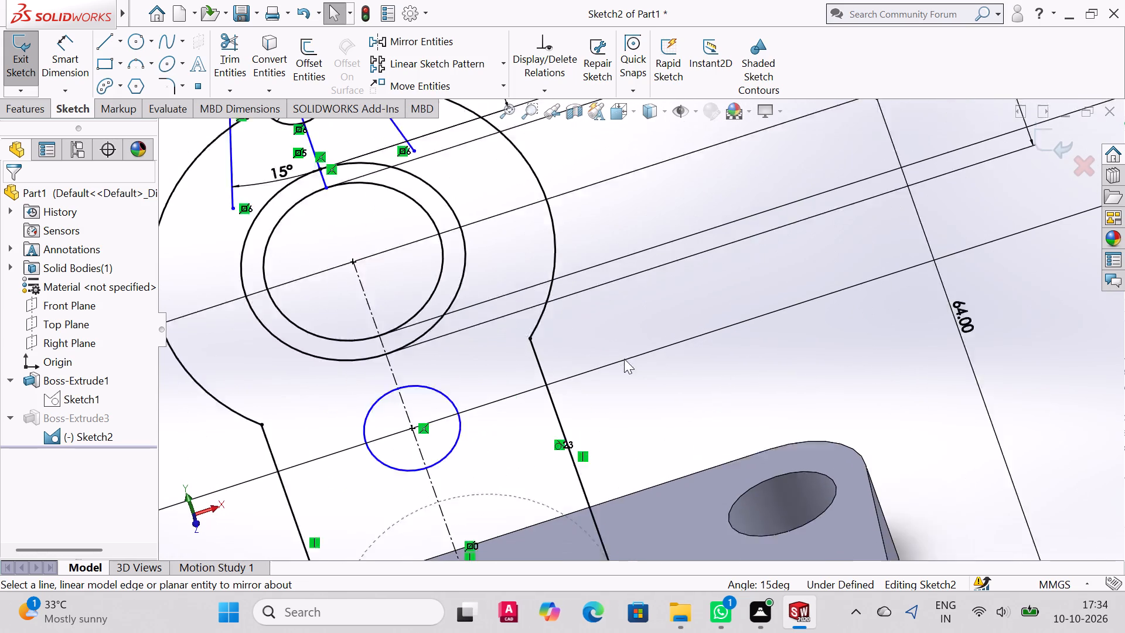
pyautogui.scroll(4, 624, 359)
pyautogui.scroll(-2, 452, 134)
pyautogui.scroll(-3, 692, 461)
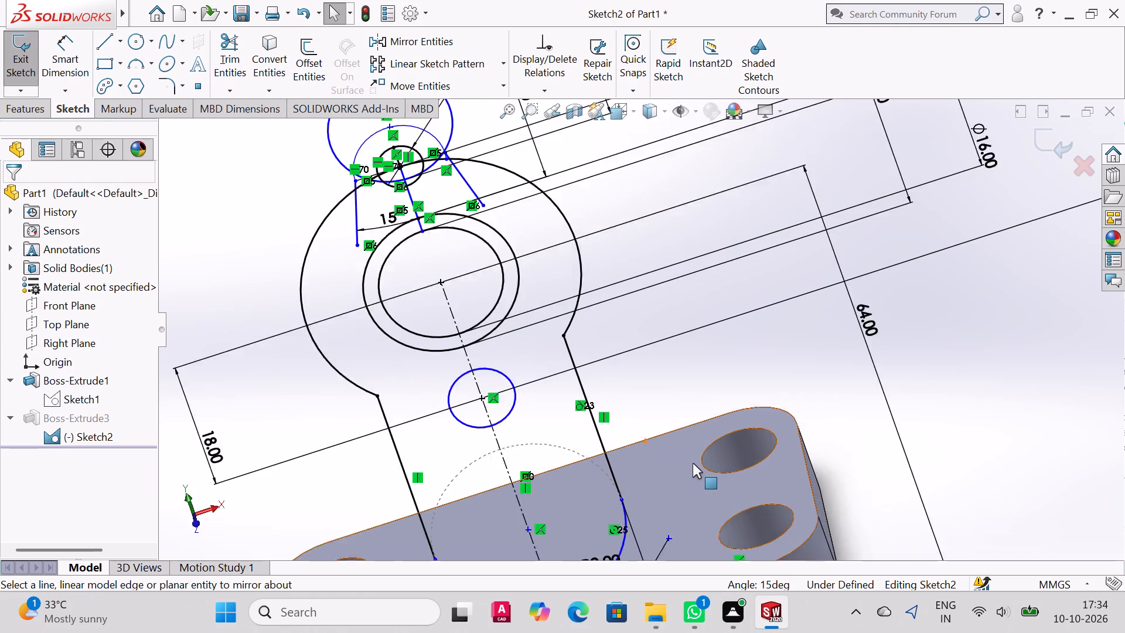
pyautogui.scroll(3, 693, 463)
pyautogui.scroll(1, 746, 522)
pyautogui.scroll(-1, 763, 545)
pyautogui.scroll(-3, 805, 504)
pyautogui.scroll(1, 838, 492)
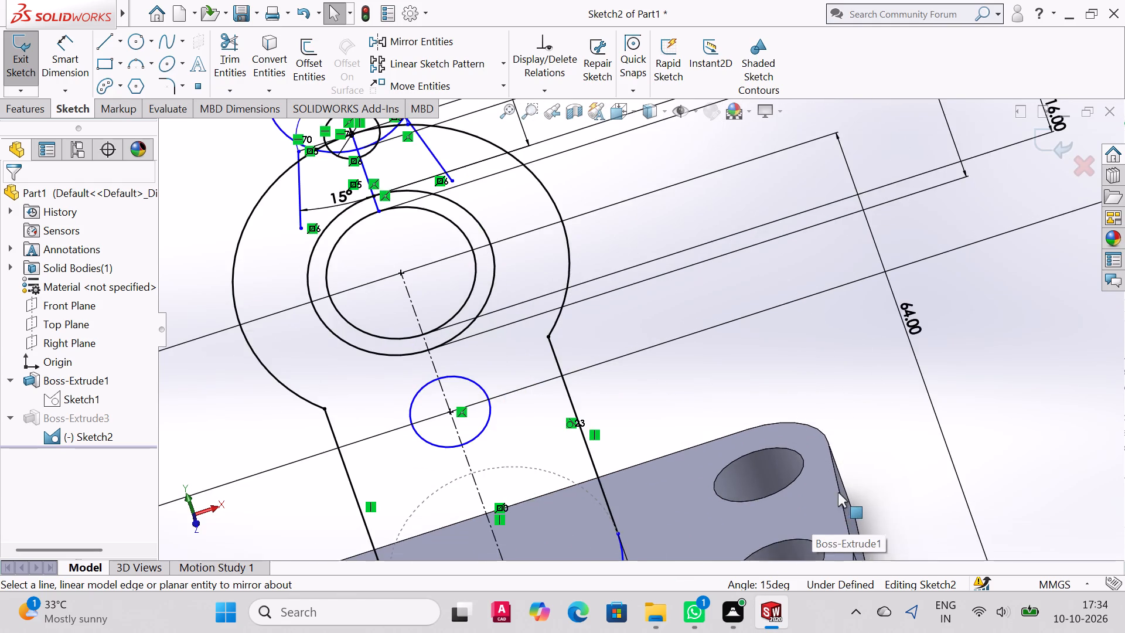
pyautogui.scroll(3, 838, 492)
pyautogui.scroll(-2, 516, 175)
pyautogui.middleClick(685, 335)
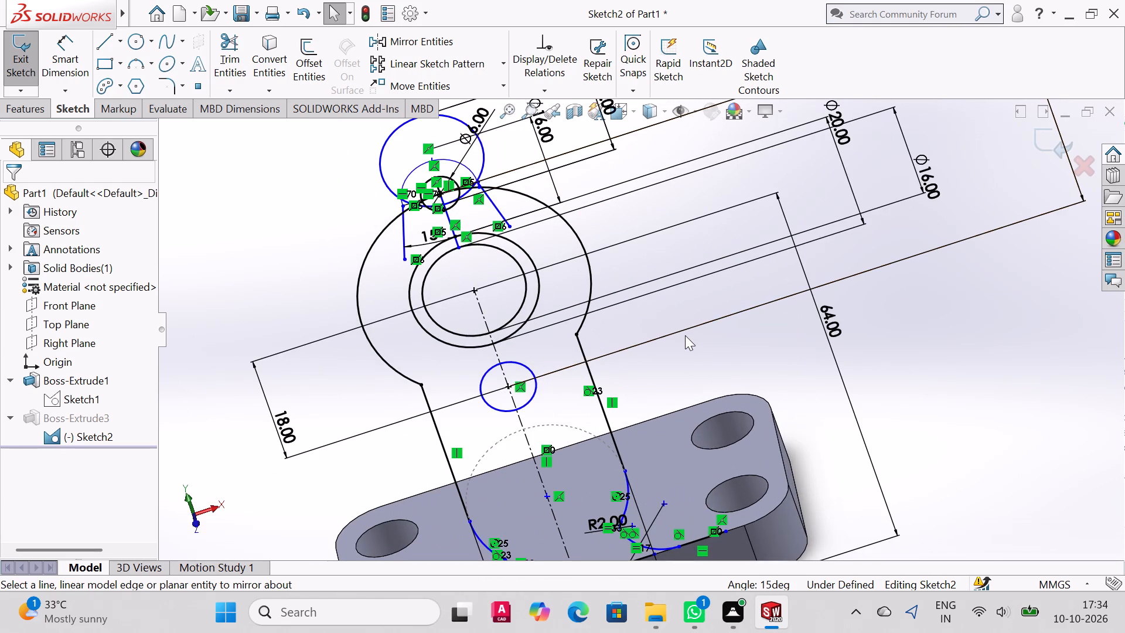
pyautogui.scroll(2, 629, 304)
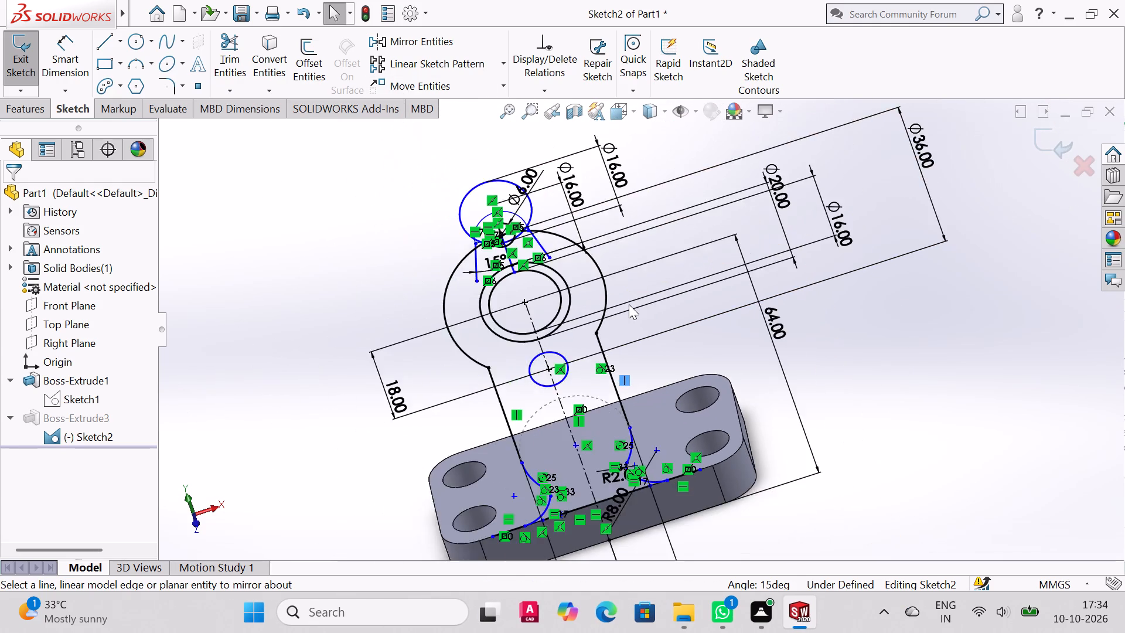
pyautogui.scroll(4, 629, 304)
pyautogui.scroll(-5, 476, 131)
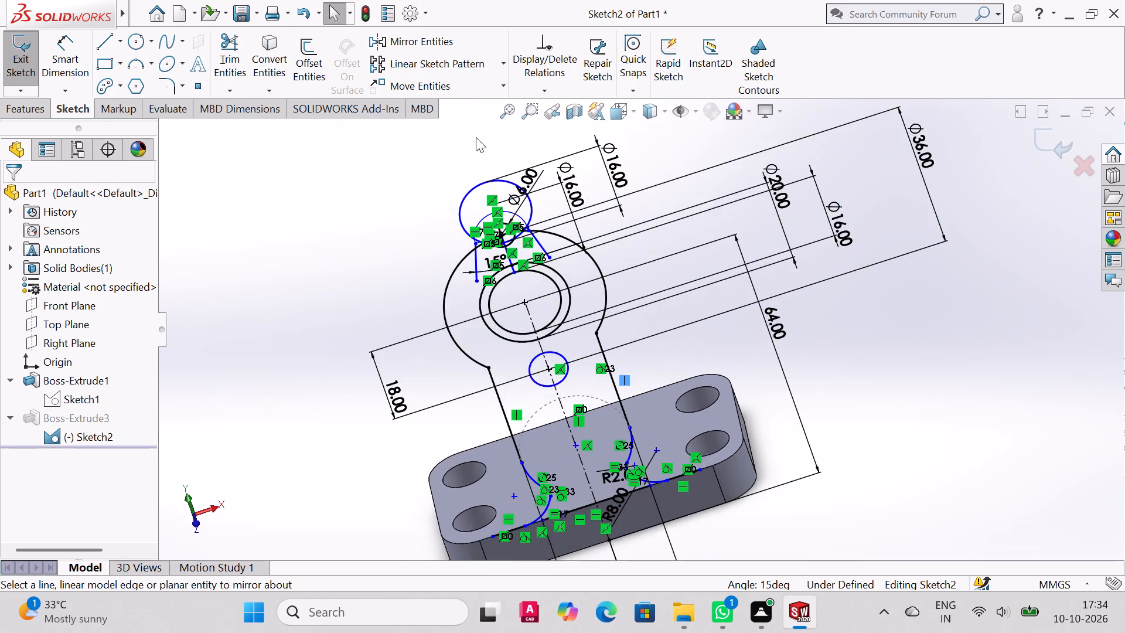
pyautogui.scroll(-1, 476, 137)
pyautogui.scroll(4, 476, 137)
pyautogui.scroll(-6, 899, 477)
pyautogui.scroll(5, 899, 475)
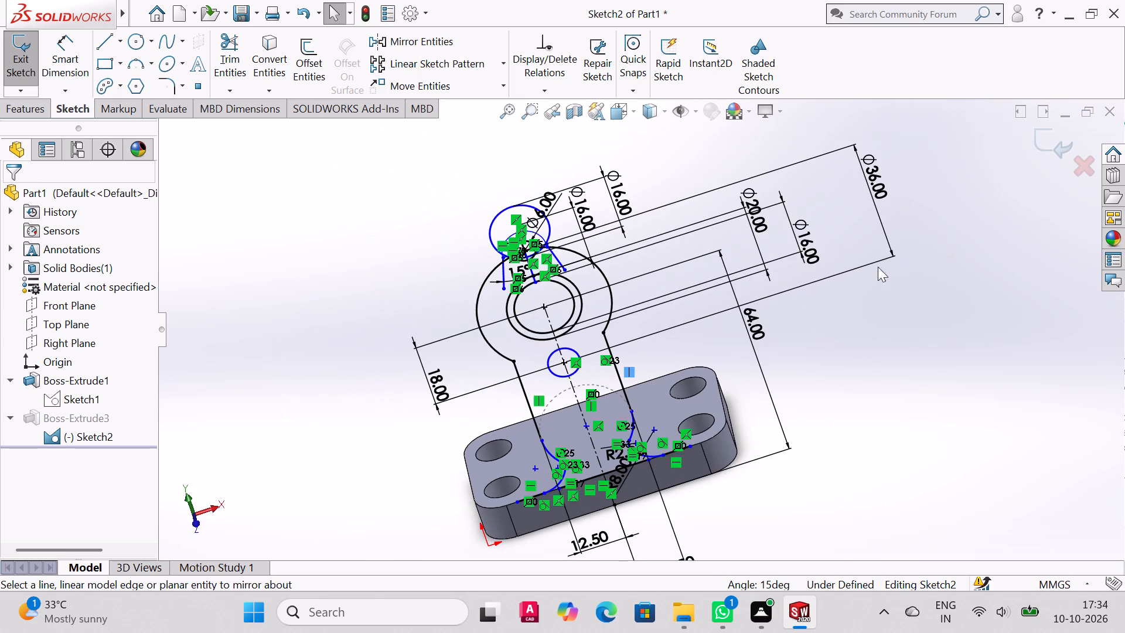
pyautogui.scroll(-2, 868, 251)
pyautogui.scroll(2, 848, 300)
pyautogui.scroll(-2, 449, 151)
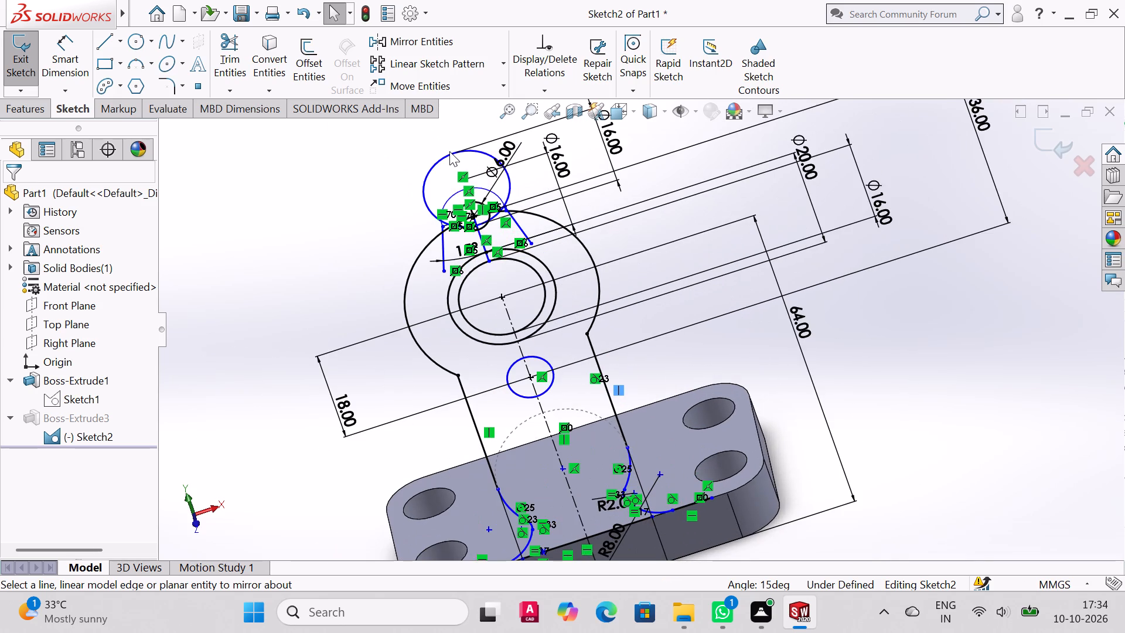
pyautogui.scroll(-3, 449, 151)
pyautogui.scroll(2, 487, 263)
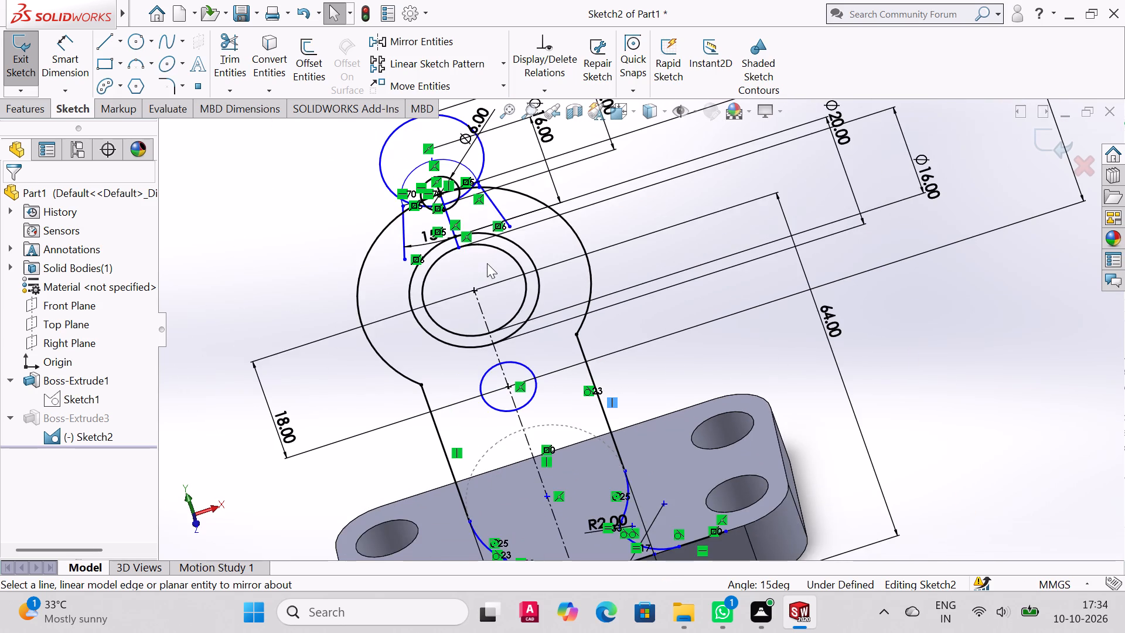
pyautogui.scroll(-2, 487, 263)
pyautogui.scroll(2, 493, 169)
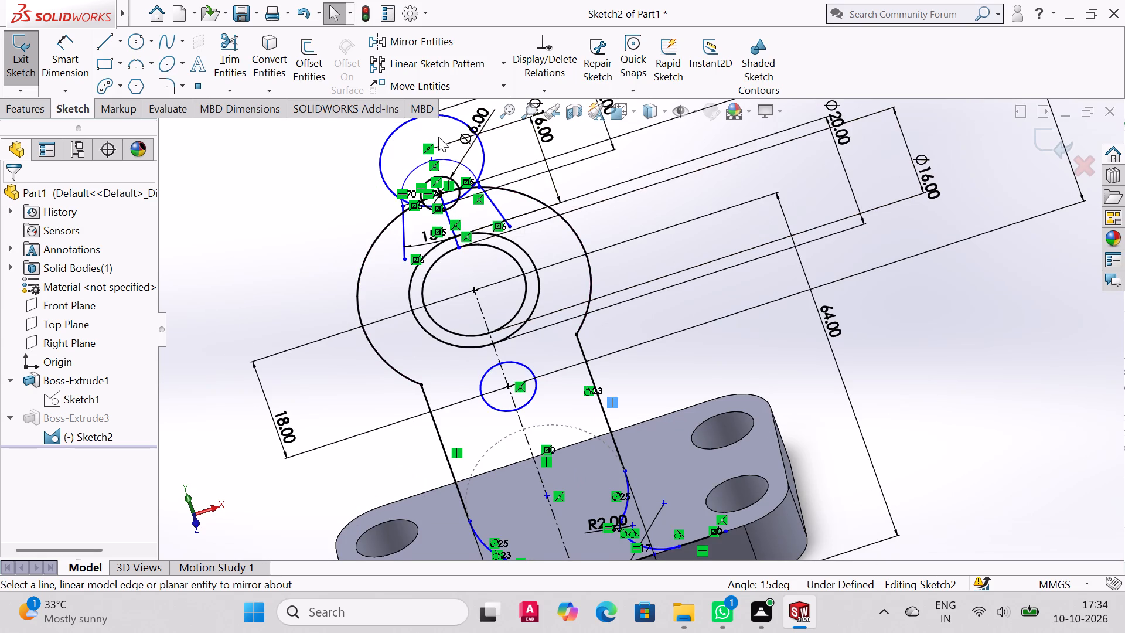
pyautogui.scroll(-2, 438, 137)
pyautogui.scroll(4, 475, 253)
pyautogui.scroll(-3, 472, 222)
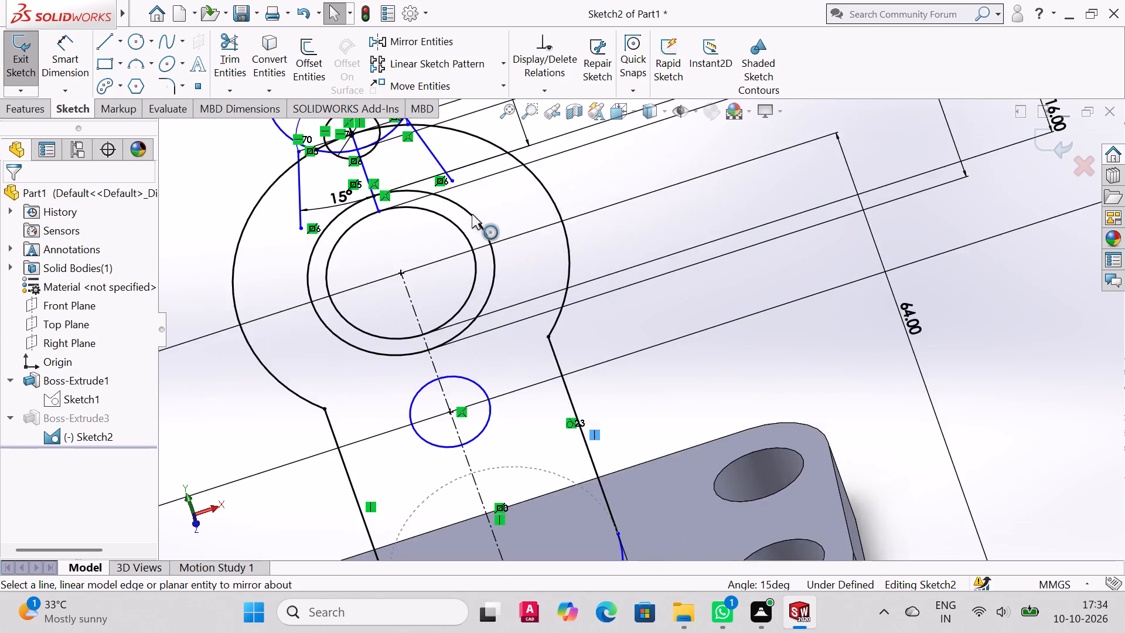
pyautogui.scroll(-2, 472, 214)
pyautogui.scroll(3, 478, 263)
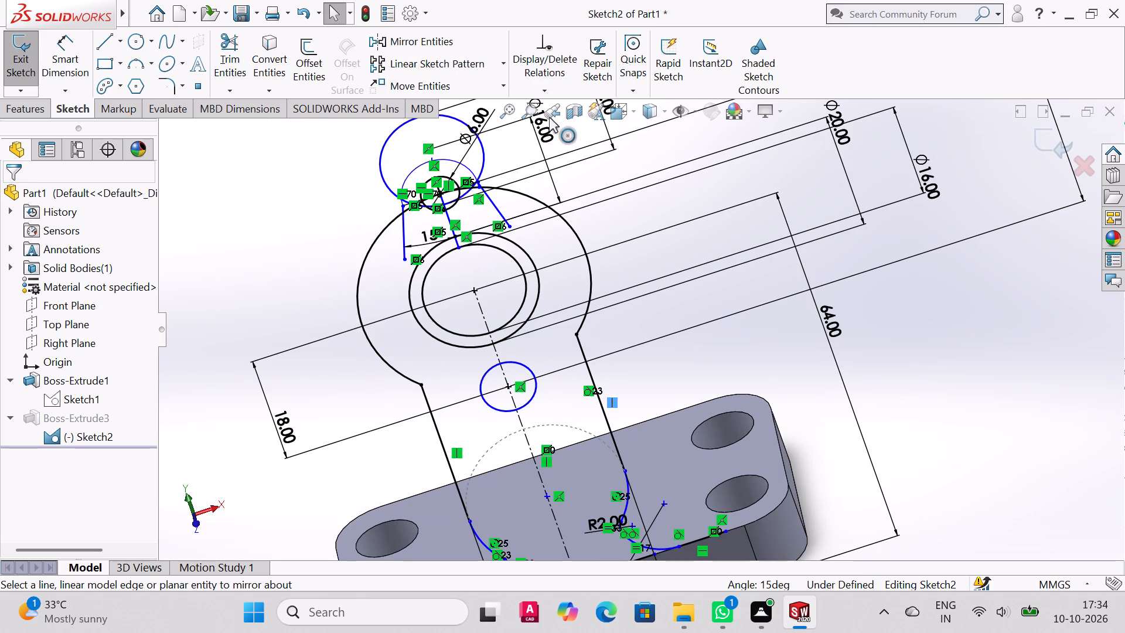
# Inspect the arcs, circles and mirrored 15-degree lines around the 6 mm circle up close.
pyautogui.click(532, 126)
pyautogui.click(534, 119)
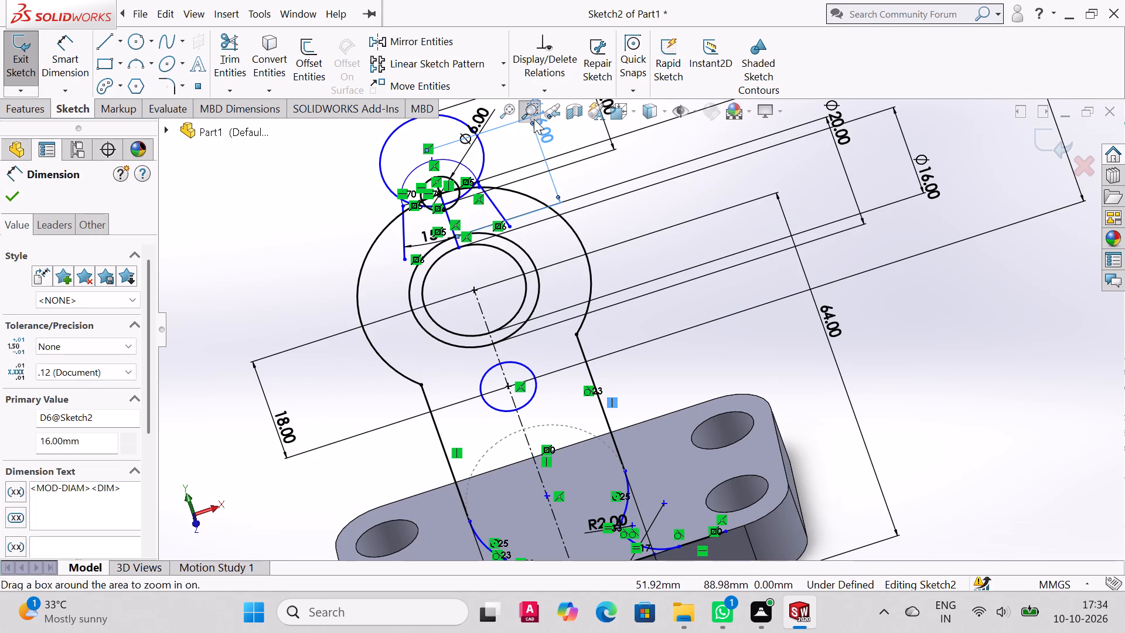
pyautogui.moveTo(538, 244); pyautogui.dragTo(597, 335)
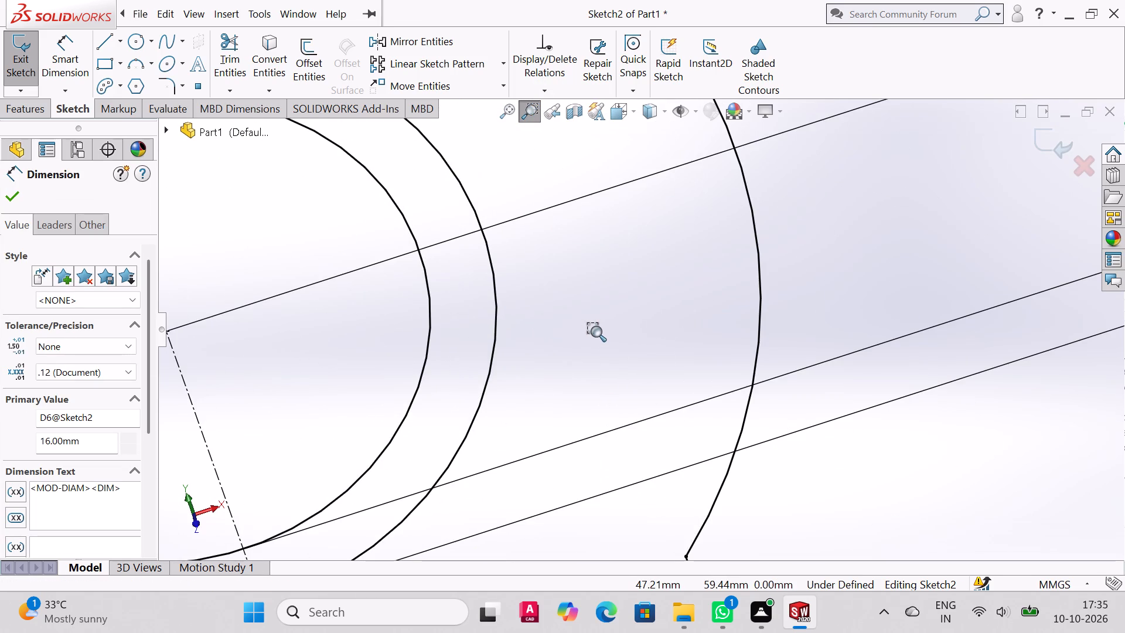
pyautogui.scroll(-4, 596, 331)
pyautogui.scroll(20, 596, 331)
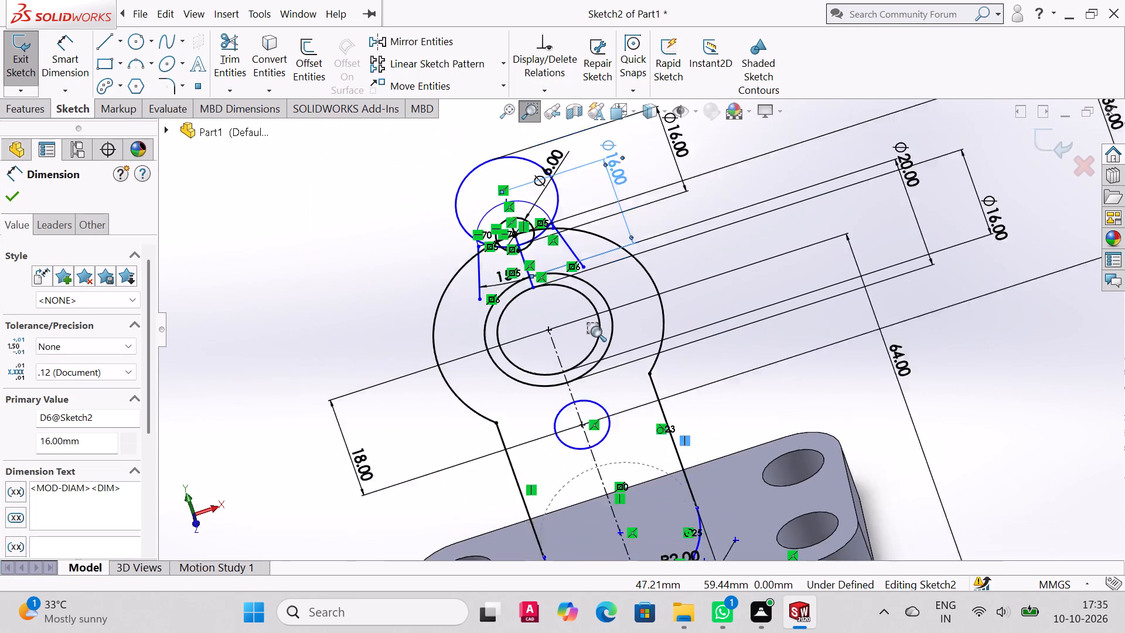
pyautogui.scroll(-2, 504, 156)
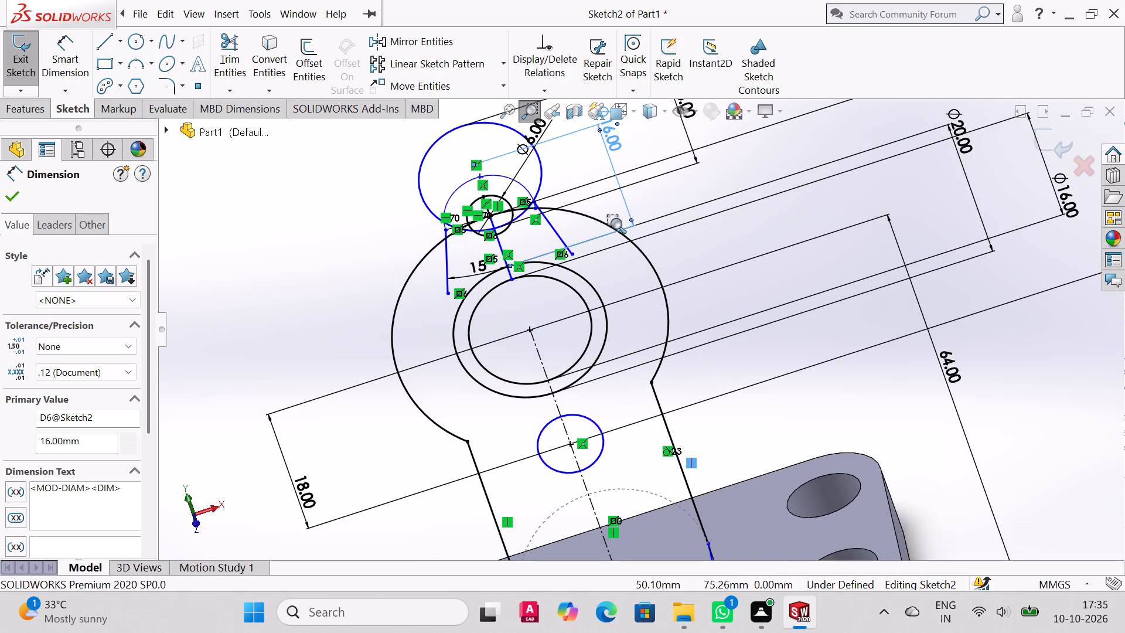
pyautogui.click(15, 200)
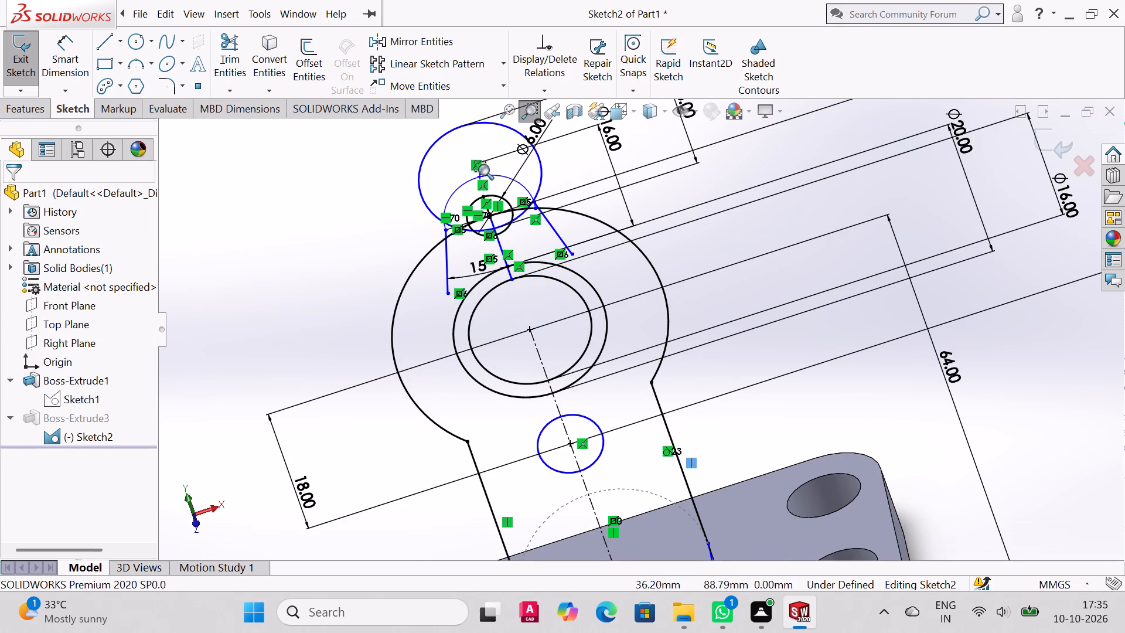
pyautogui.scroll(2, 478, 162)
pyautogui.scroll(-4, 503, 210)
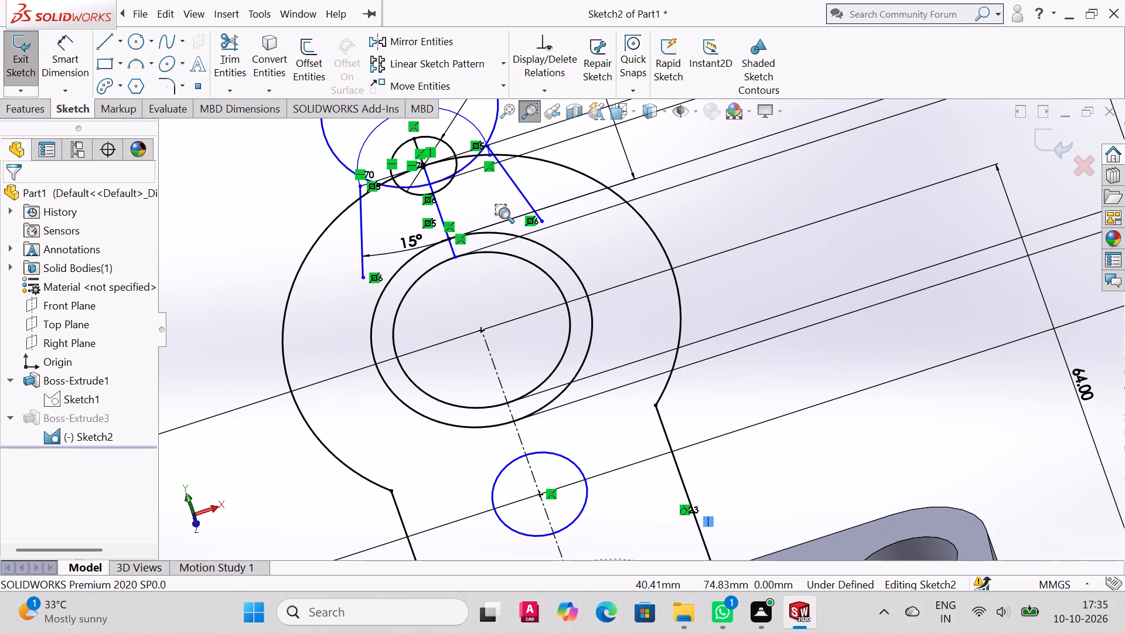
pyautogui.scroll(-1, 469, 194)
pyautogui.scroll(1, 469, 194)
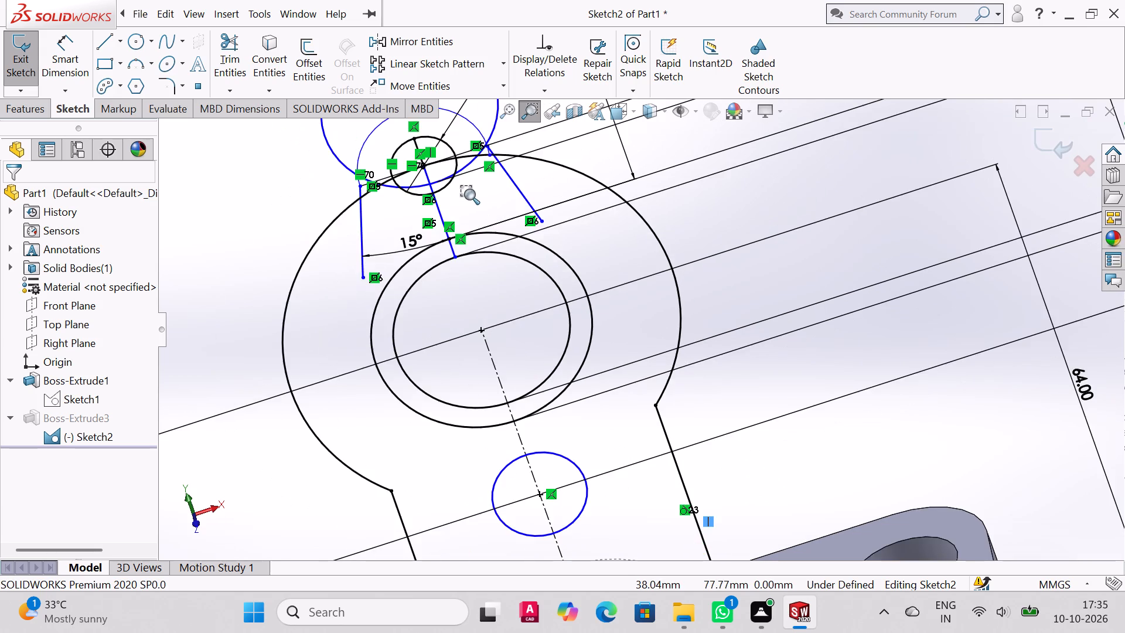
pyautogui.scroll(2, 469, 194)
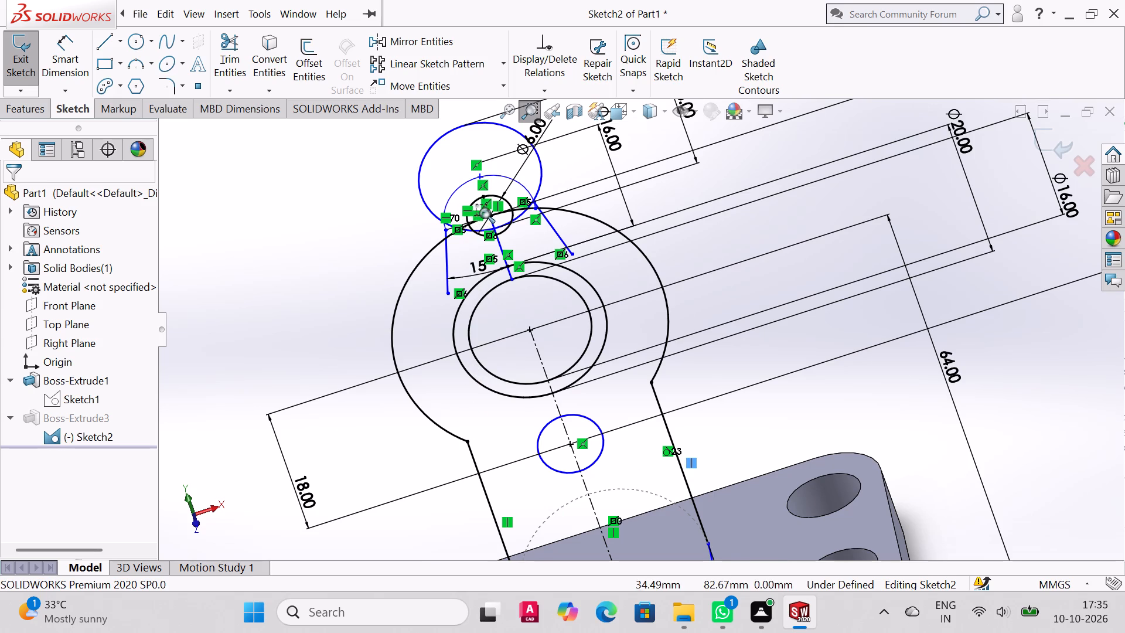
pyautogui.scroll(2, 485, 213)
pyautogui.scroll(-4, 556, 213)
pyautogui.moveTo(481, 155); pyautogui.dragTo(453, 189)
pyautogui.scroll(-2, 490, 217)
pyautogui.scroll(12, 492, 224)
pyautogui.scroll(3, 572, 328)
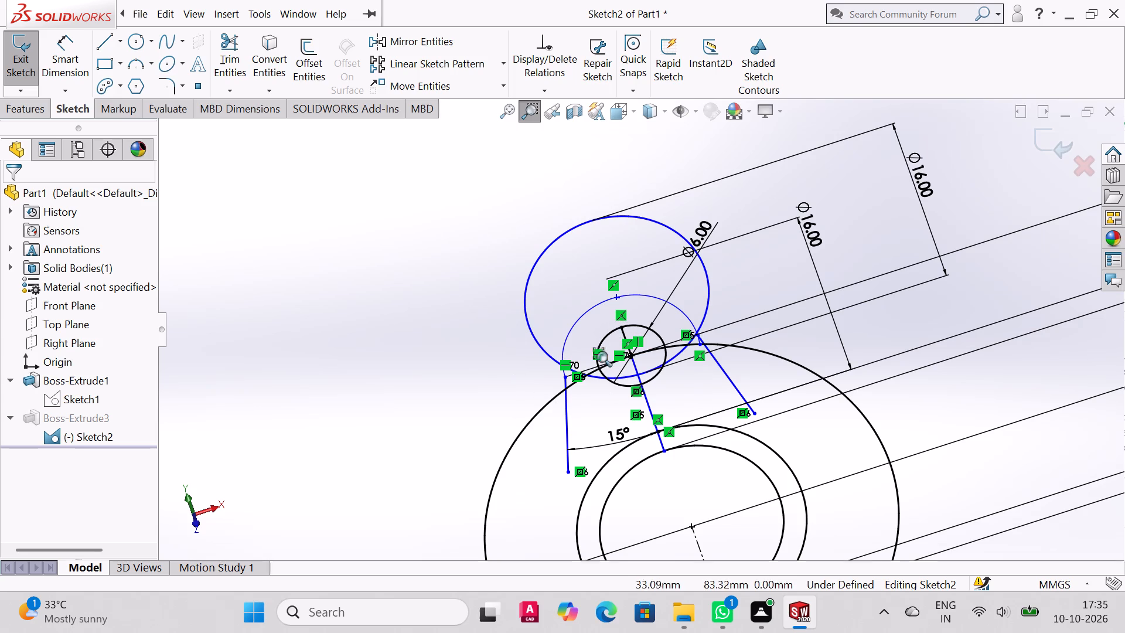
pyautogui.moveTo(584, 563); pyautogui.dragTo(582, 540)
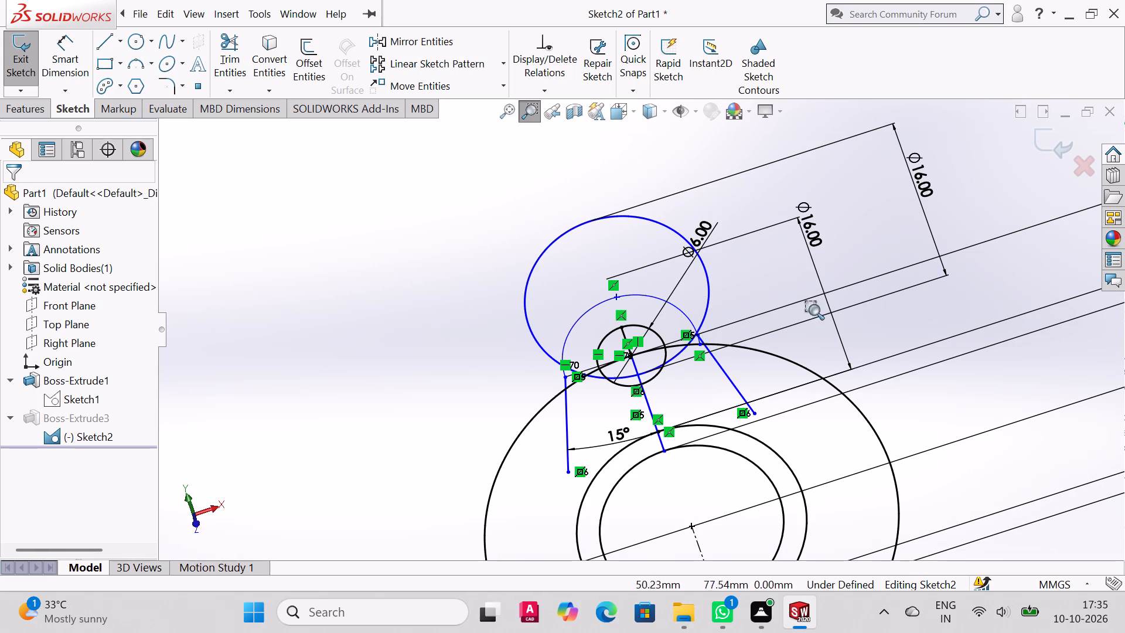
pyautogui.click(548, 253)
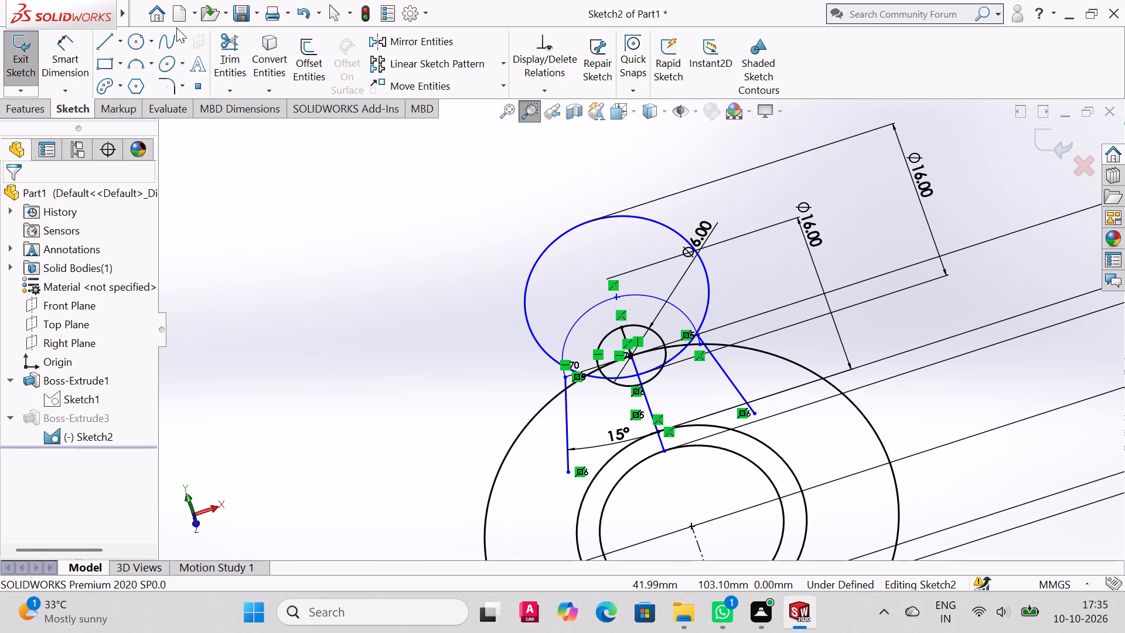
pyautogui.rightClick(619, 158)
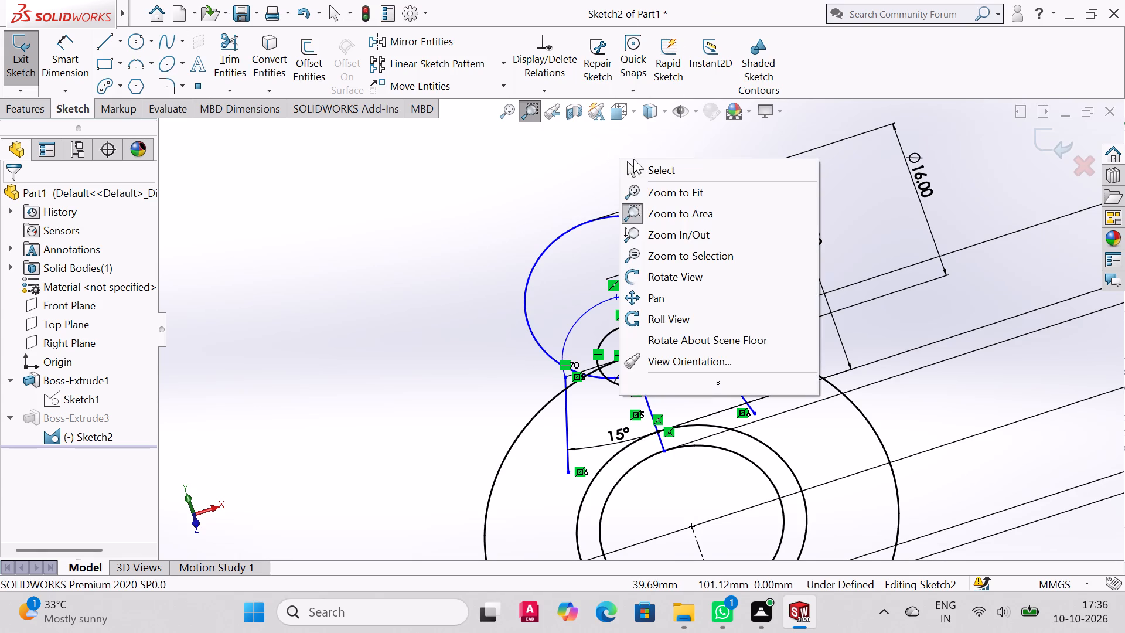
pyautogui.click(638, 164)
# Delete the 16 mm circle above the 6 mm circle, together with its diameter dimension.
pyautogui.click(588, 222)
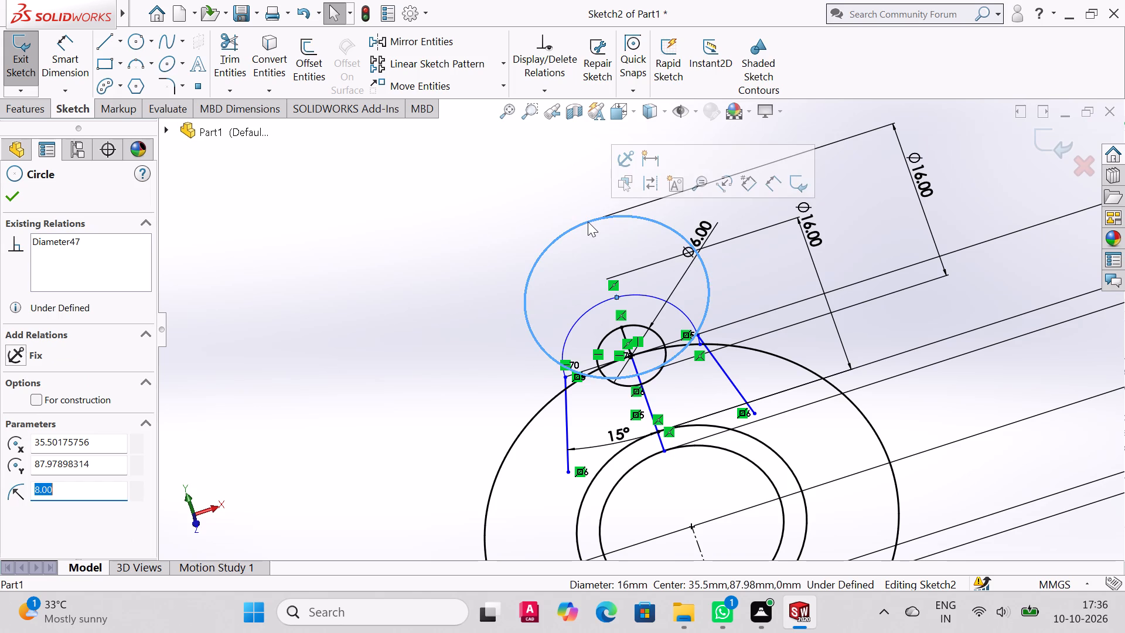
pyautogui.press('Delete')
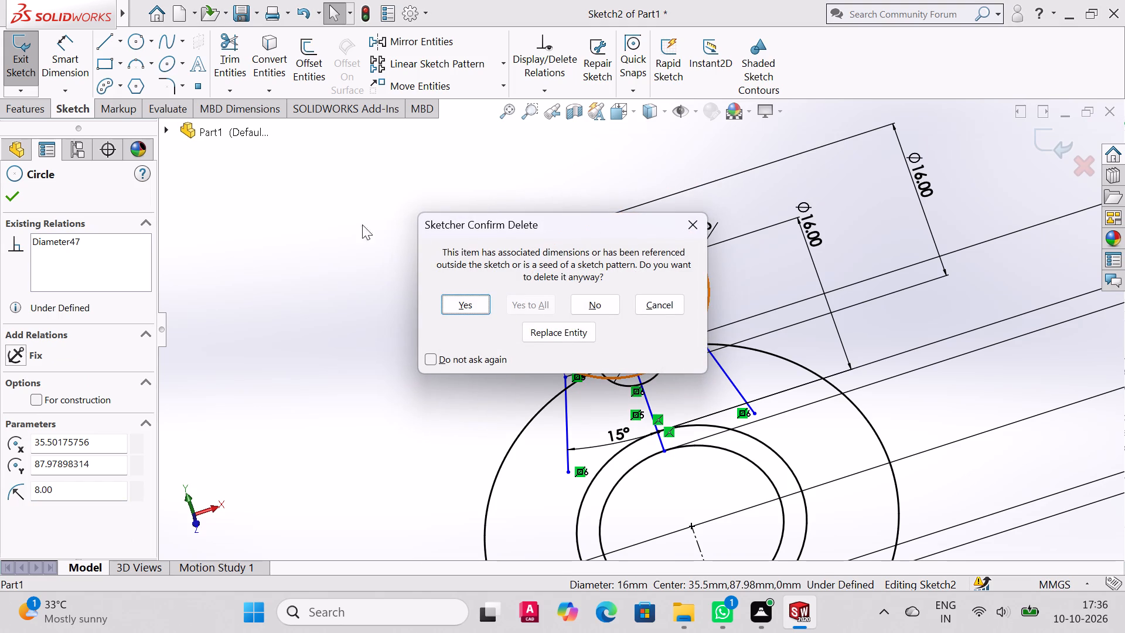
pyautogui.click(459, 310)
# Draw a slanted line about 8.3 mm long from the 6 mm radius arc's left side down to the 36 mm outer arc.
pyautogui.scroll(2, 703, 387)
pyautogui.scroll(-3, 707, 391)
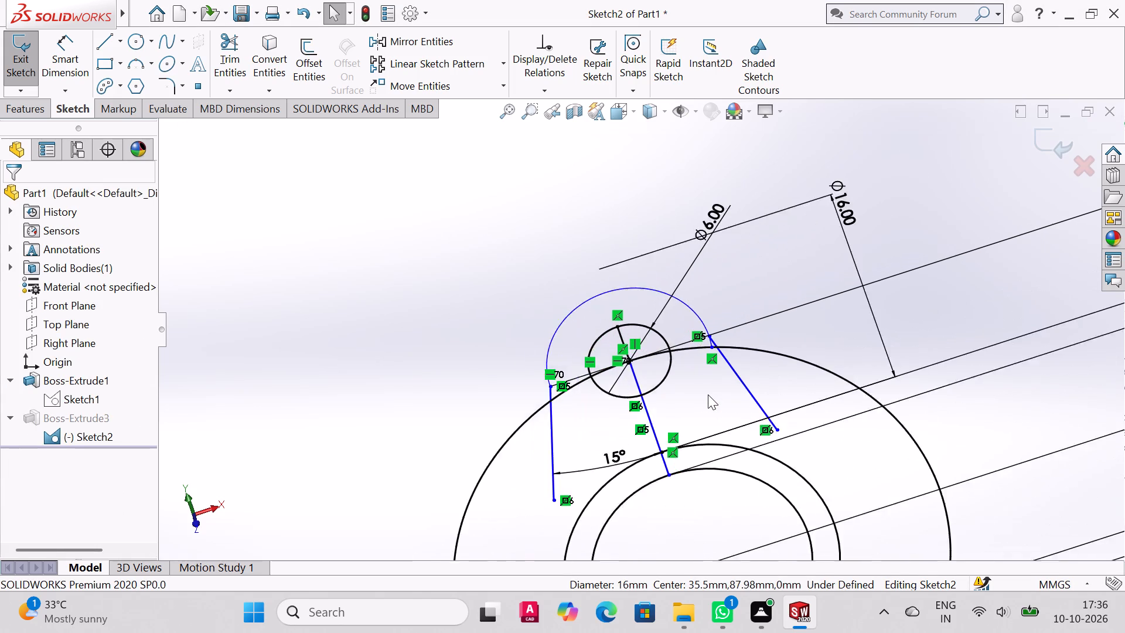
pyautogui.scroll(-2, 708, 394)
pyautogui.scroll(4, 693, 378)
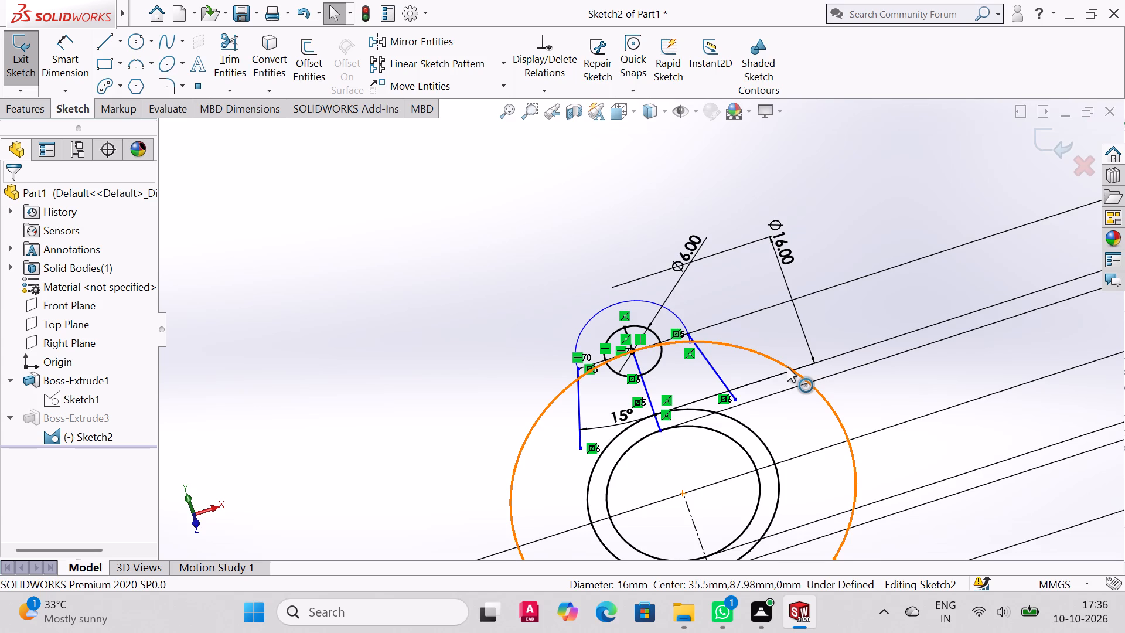
pyautogui.click(101, 43)
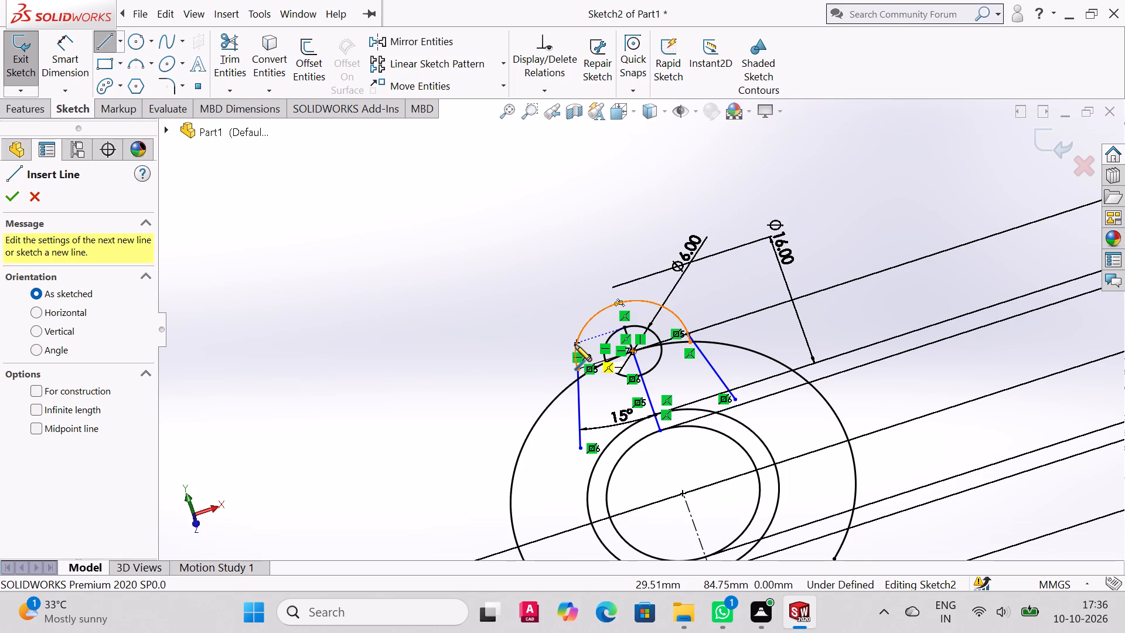
pyautogui.click(575, 343)
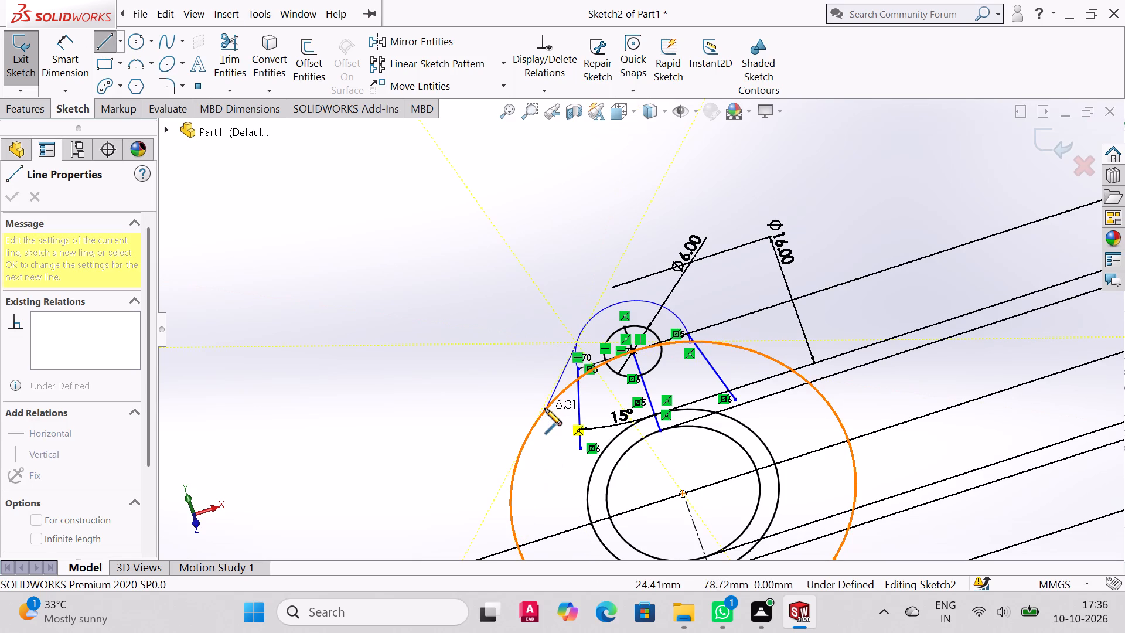
pyautogui.click(545, 409)
pyautogui.rightClick(544, 408)
pyautogui.click(612, 417)
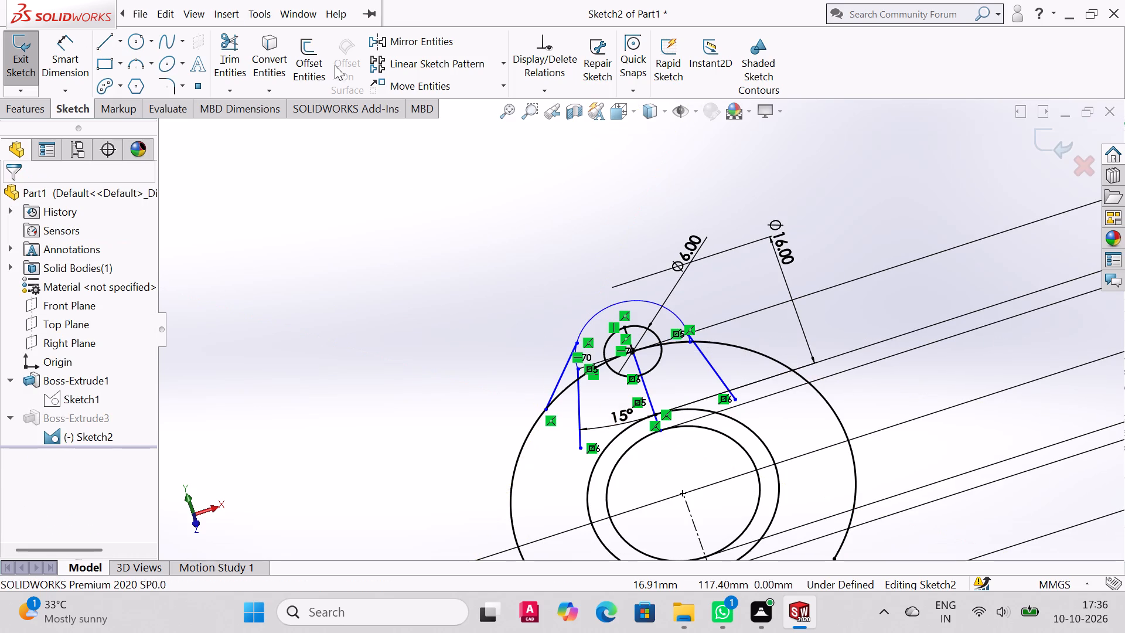
# Draw a slanted line about 13.4 mm long from the 6 mm radius arc's right side, tangent down to the 36 mm outer arc.
pyautogui.click(104, 43)
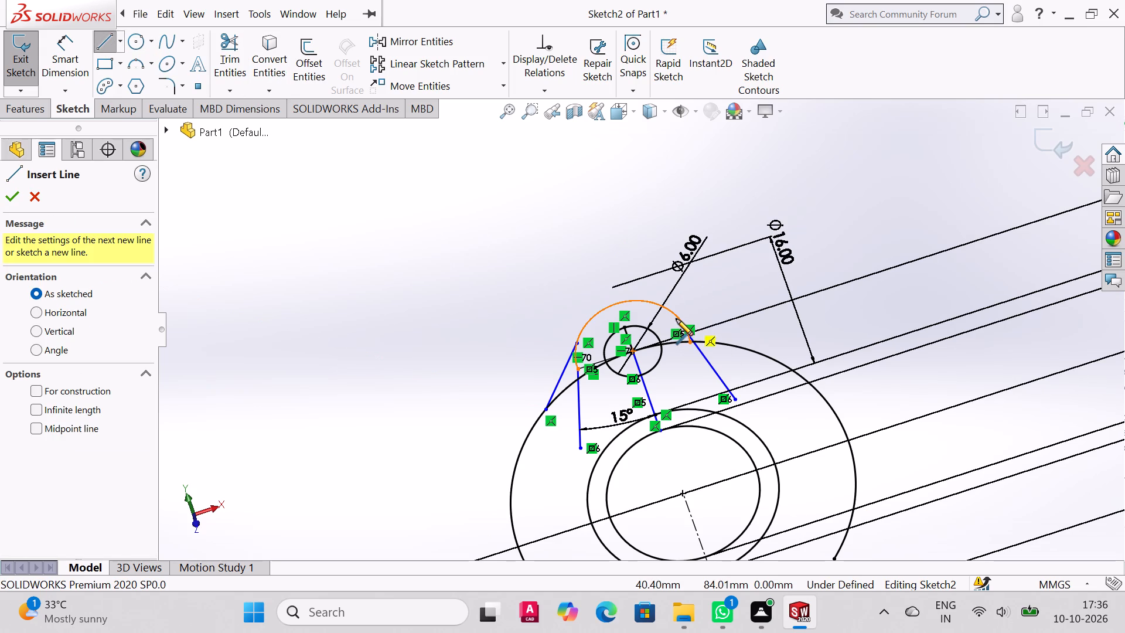
pyautogui.click(676, 314)
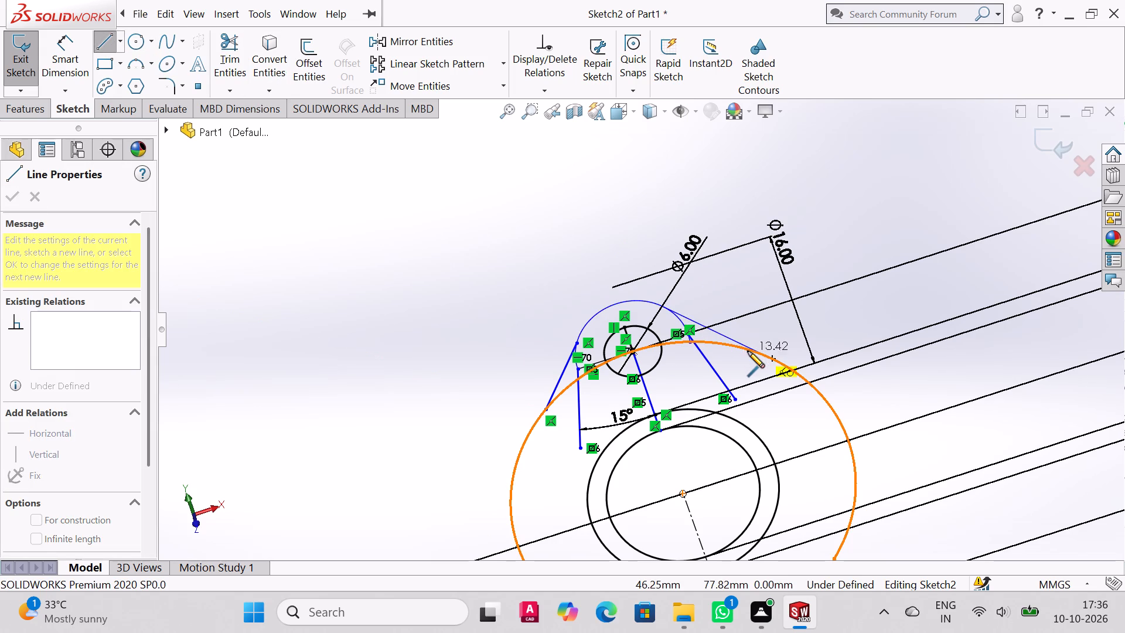
pyautogui.click(748, 351)
pyautogui.rightClick(748, 350)
pyautogui.click(808, 356)
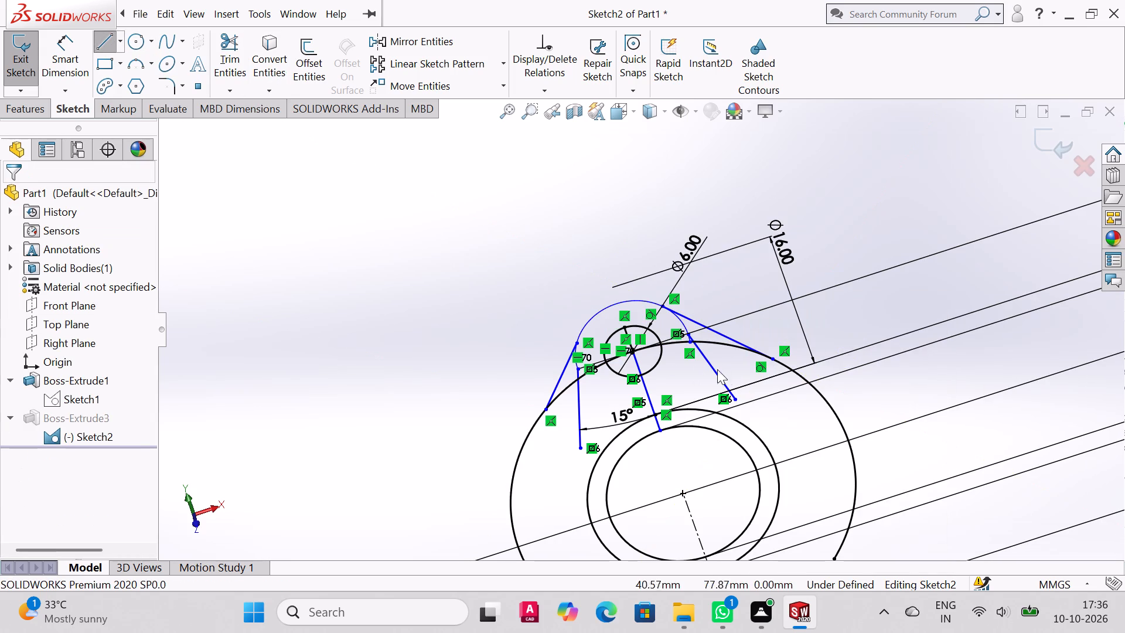
# Power trim the two 15-degree side lines inside the 36 mm outer arc and the middle line below the 6 mm circle.
pyautogui.click(222, 52)
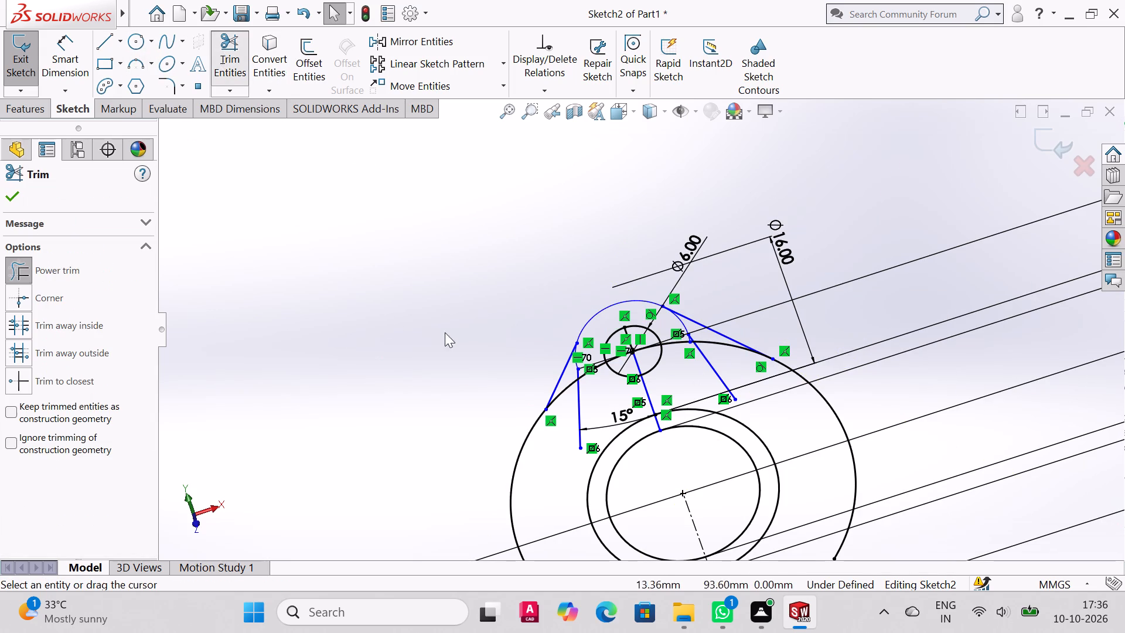
pyautogui.moveTo(568, 401); pyautogui.dragTo(716, 356)
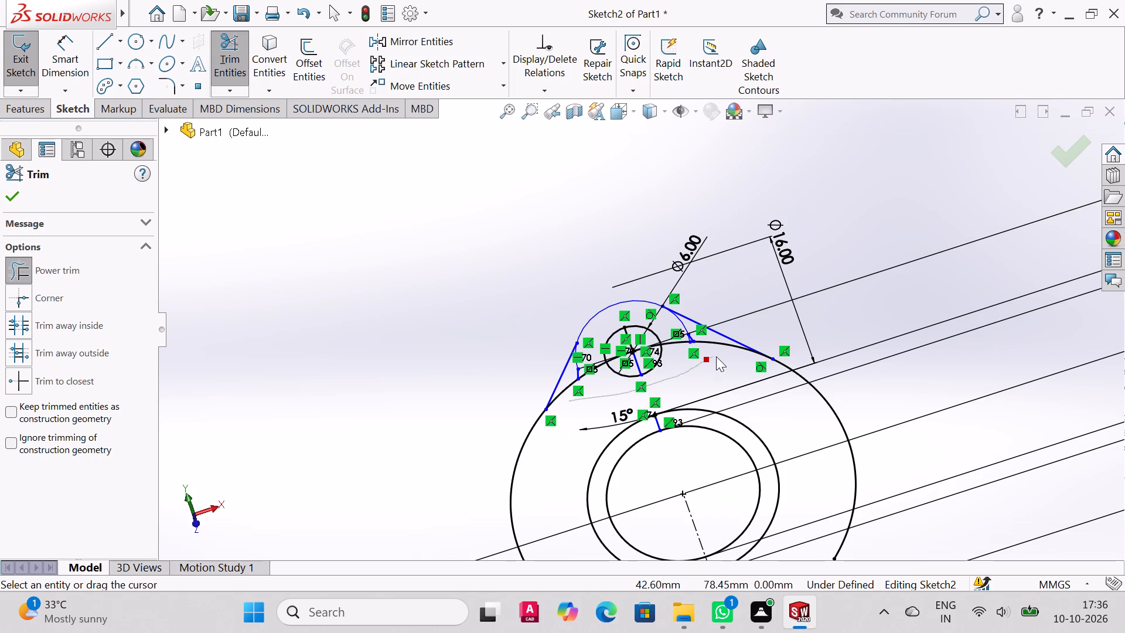
pyautogui.moveTo(716, 356); pyautogui.dragTo(718, 359)
pyautogui.moveTo(670, 416); pyautogui.dragTo(650, 427)
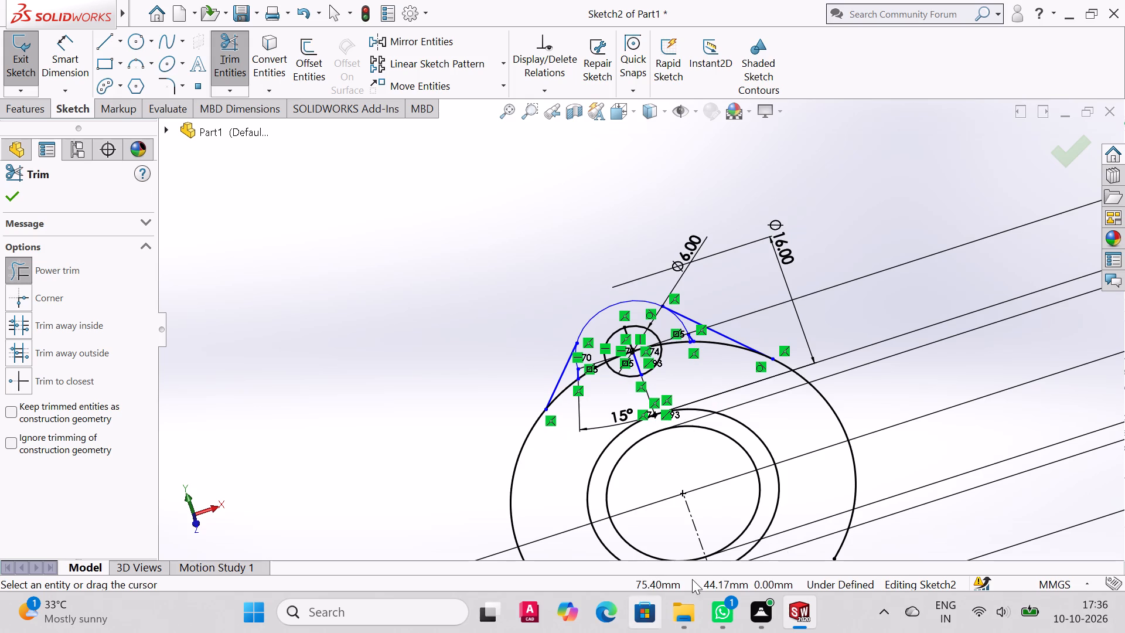
# Turn off the display of sketch relations.
pyautogui.rightClick(499, 232)
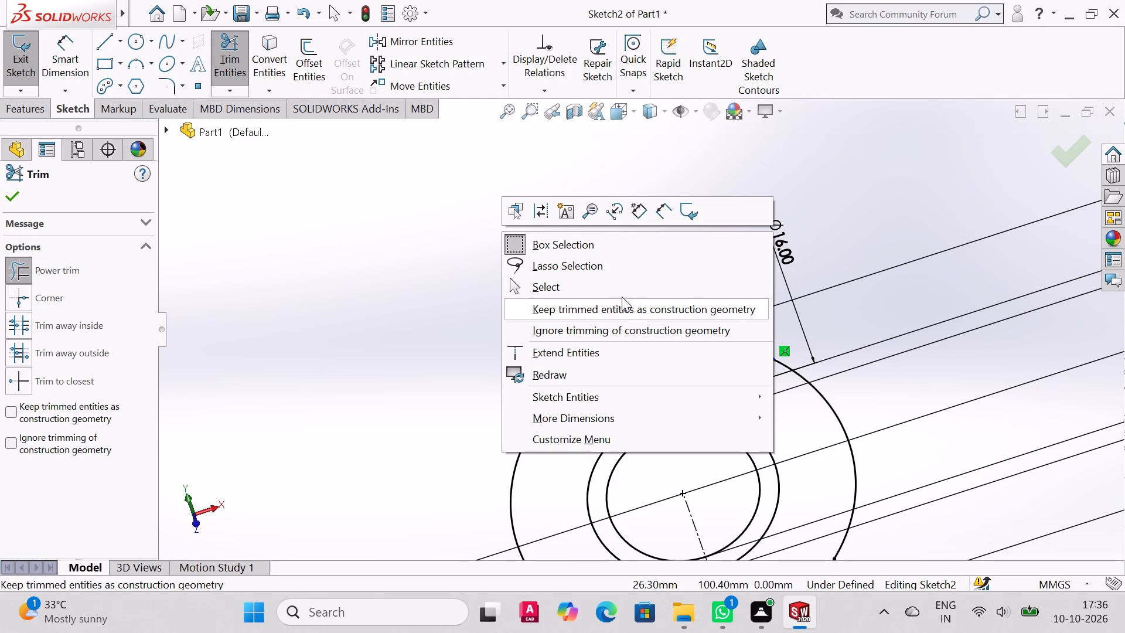
pyautogui.click(643, 402)
pyautogui.click(807, 397)
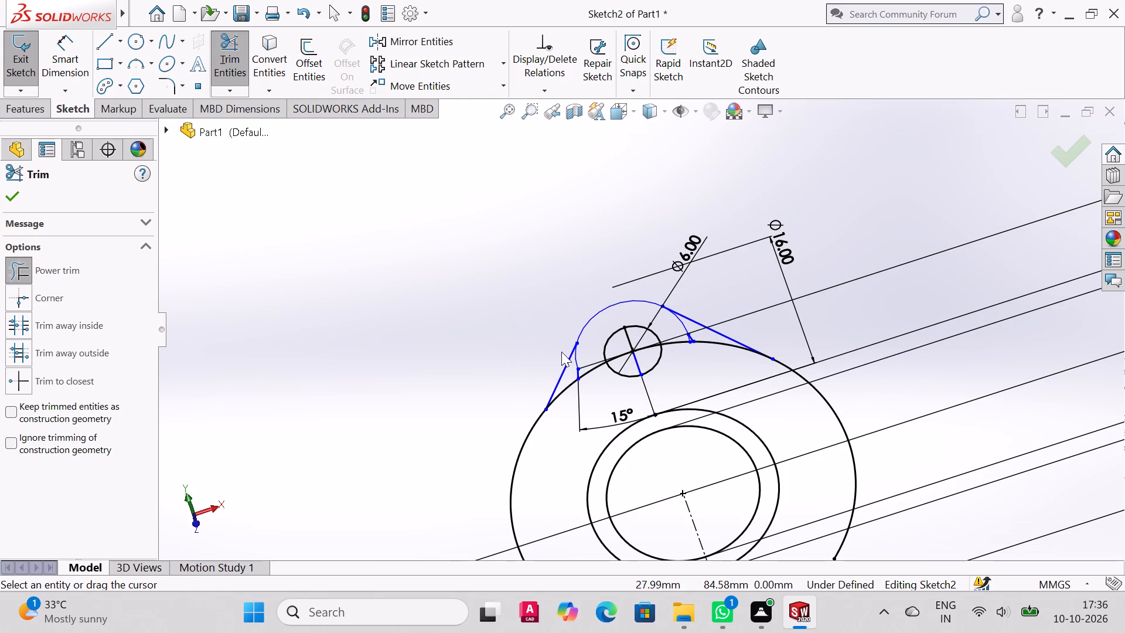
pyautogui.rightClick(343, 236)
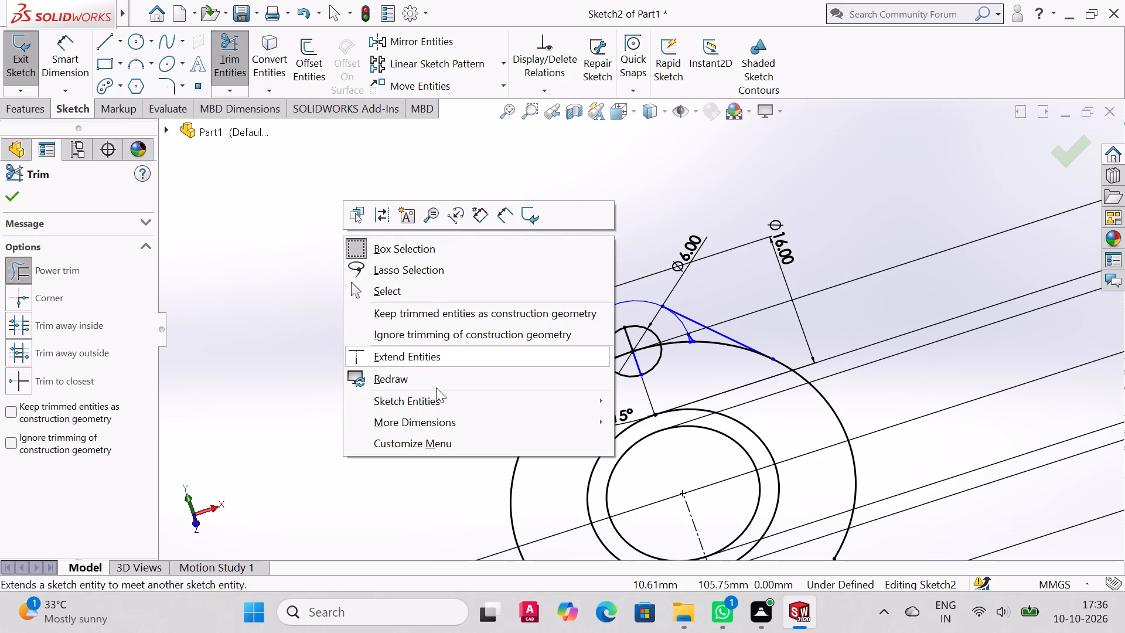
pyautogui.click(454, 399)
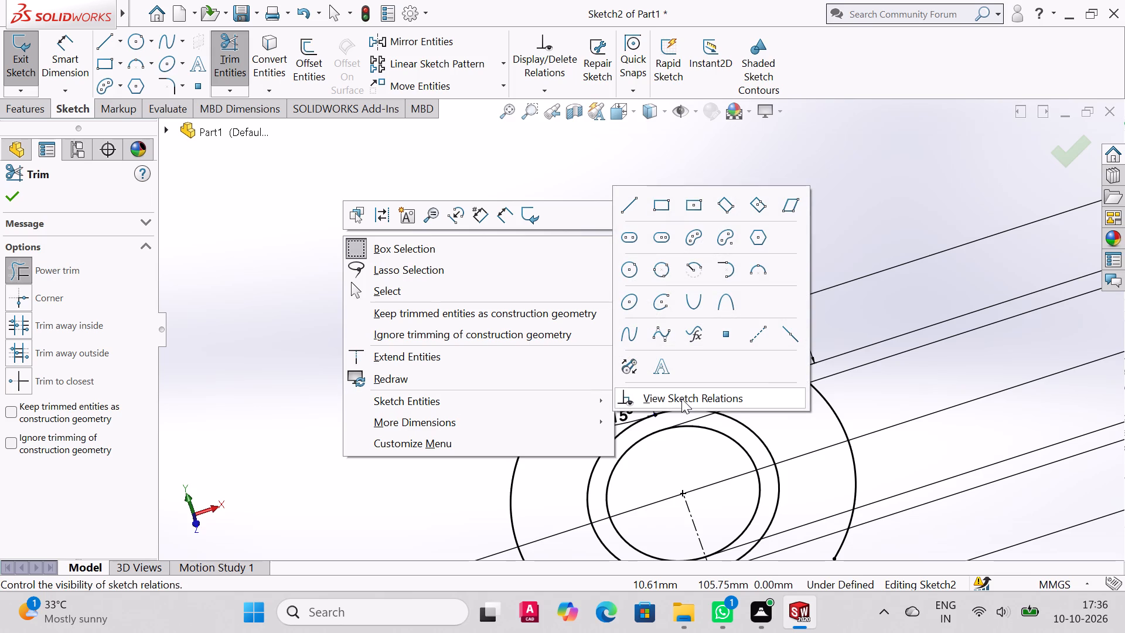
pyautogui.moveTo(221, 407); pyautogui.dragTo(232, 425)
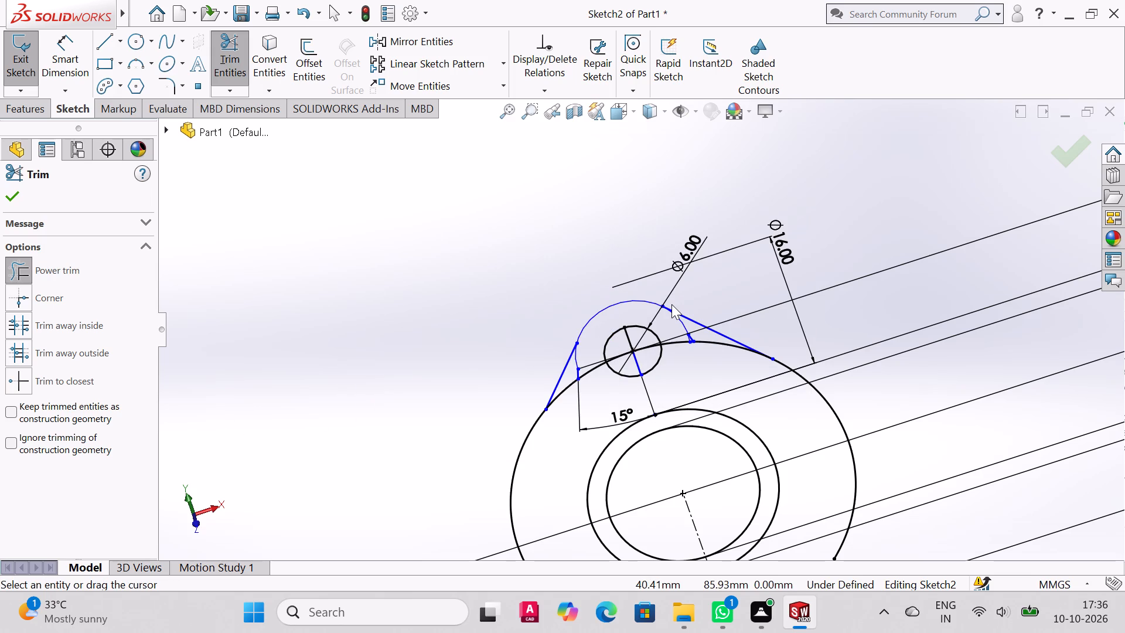
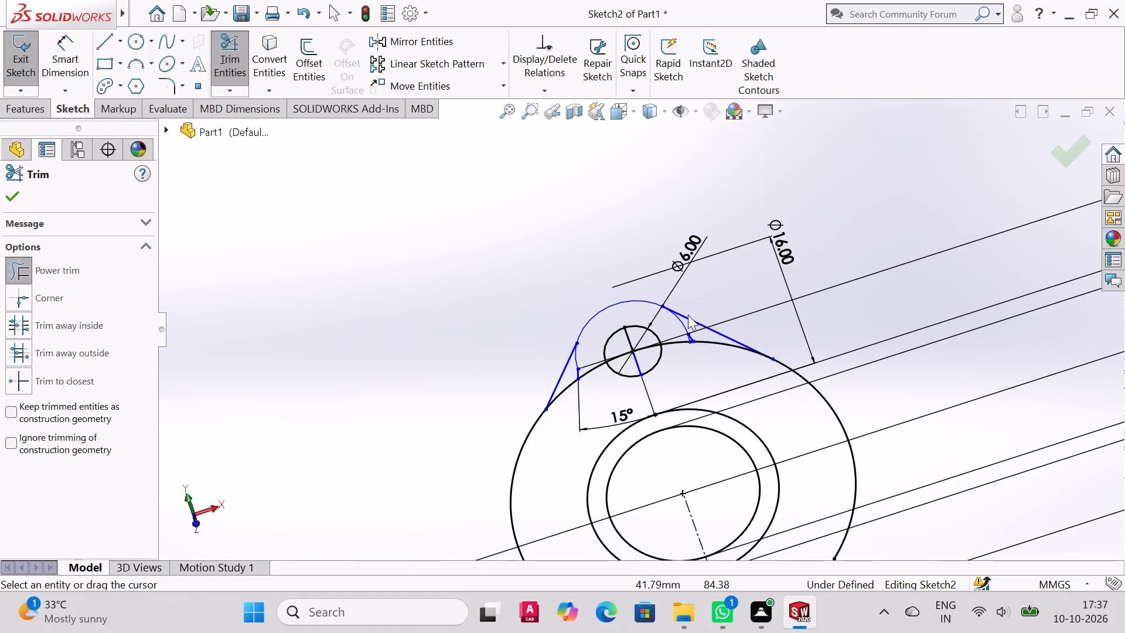
# Inspect the trimmed lug outline around the 6 mm circle and the bored head below it in the web sketch.
pyautogui.scroll(-2, 684, 325)
pyautogui.scroll(3, 681, 323)
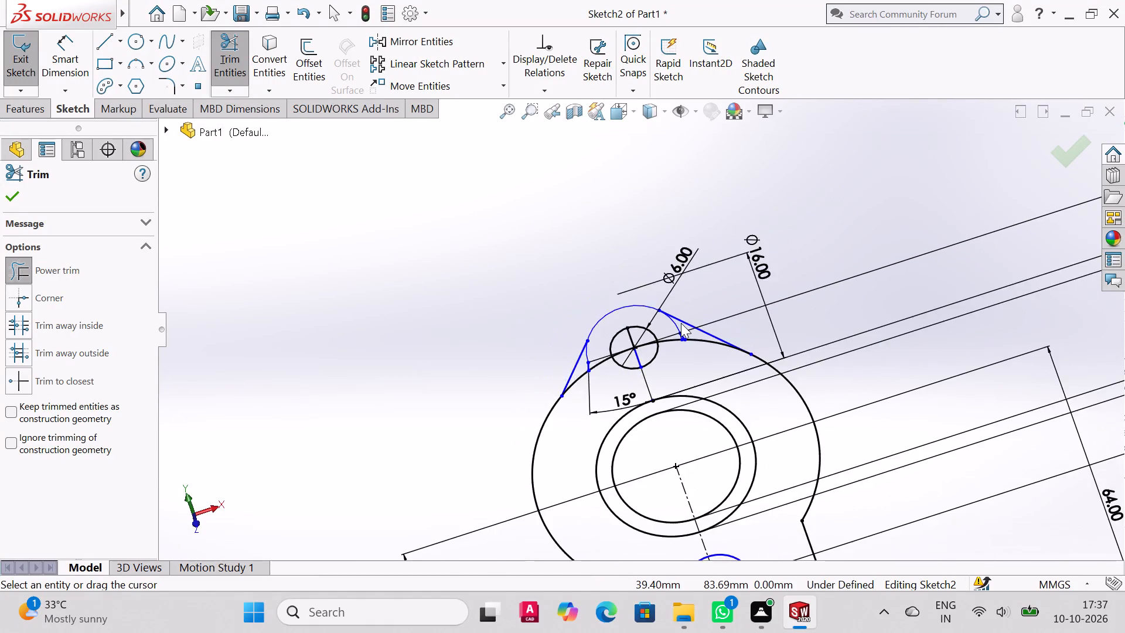
pyautogui.scroll(8, 681, 323)
pyautogui.scroll(-3, 679, 362)
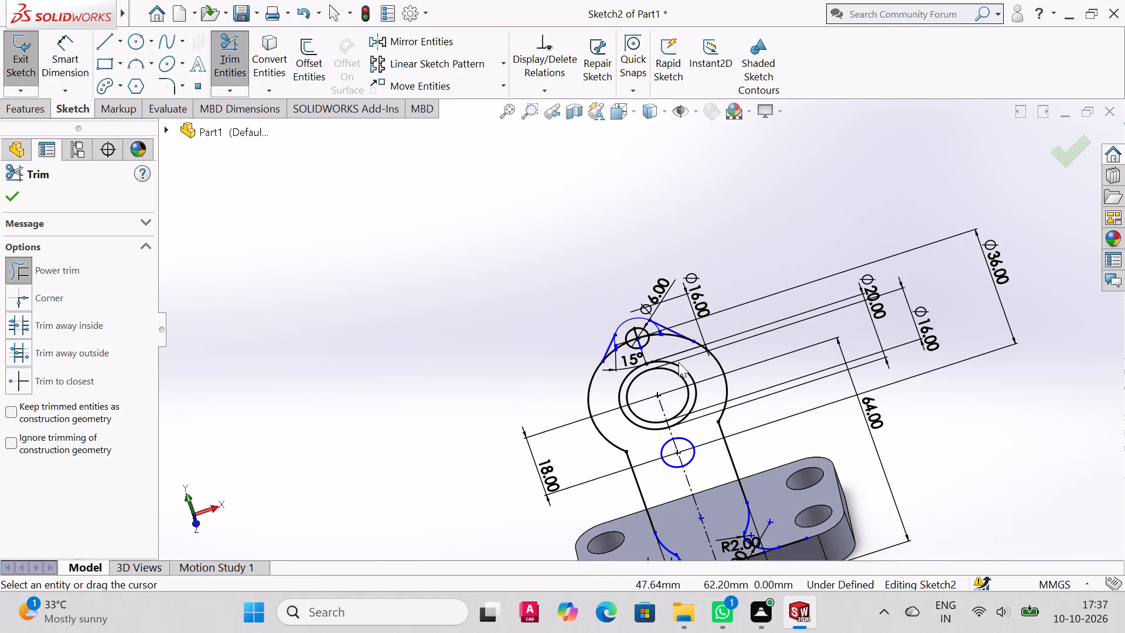
pyautogui.scroll(2, 658, 394)
pyautogui.scroll(-3, 674, 458)
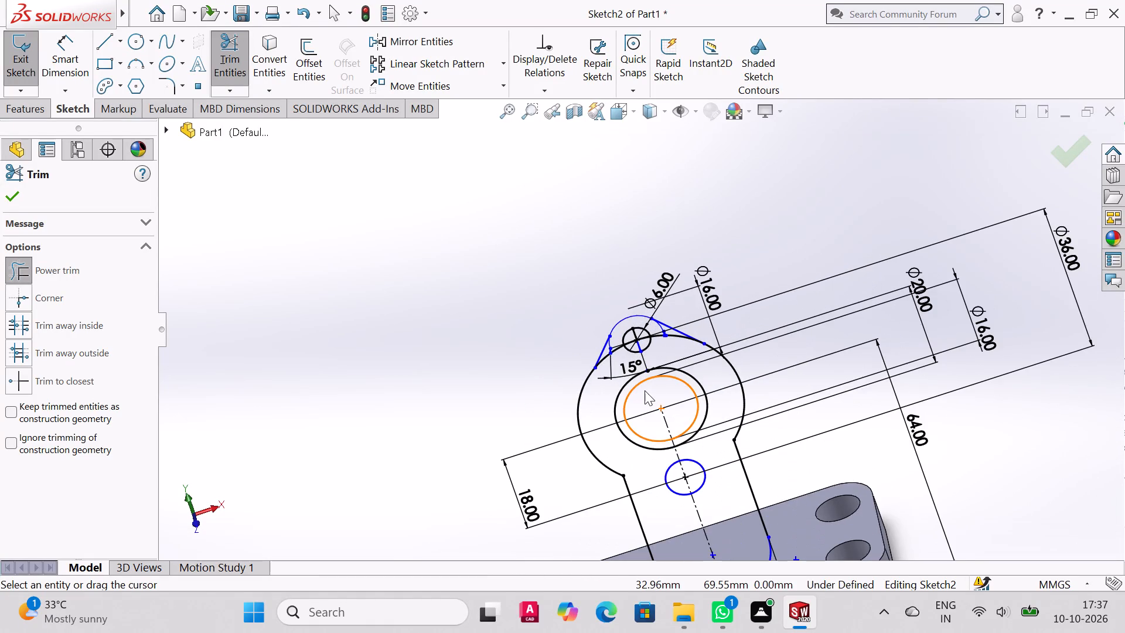
pyautogui.scroll(-3, 645, 390)
pyautogui.scroll(3, 645, 390)
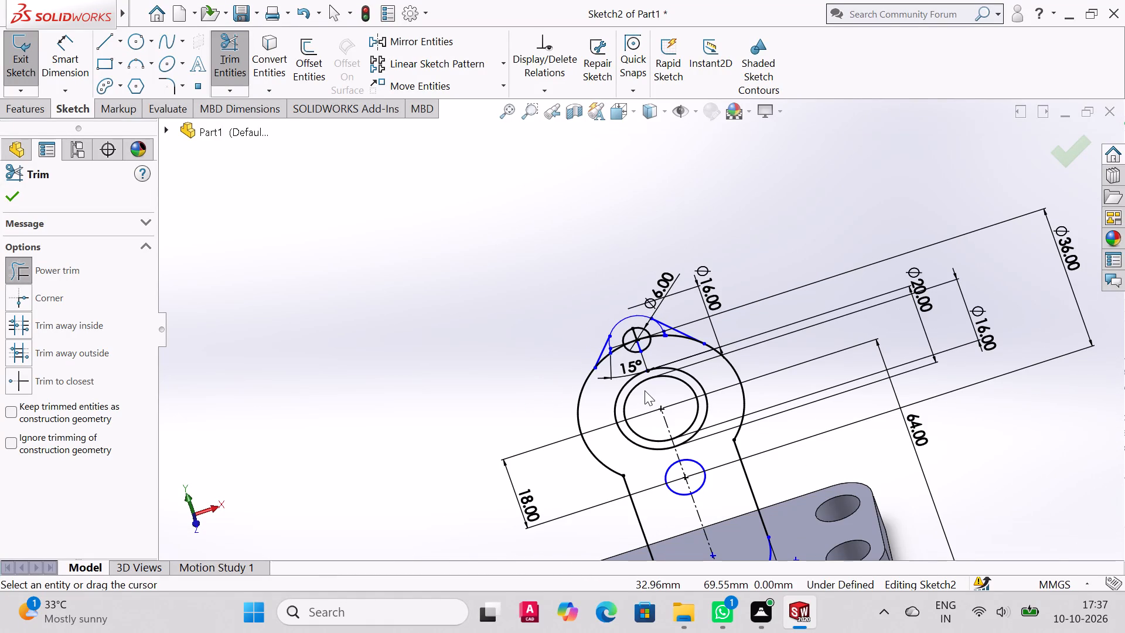
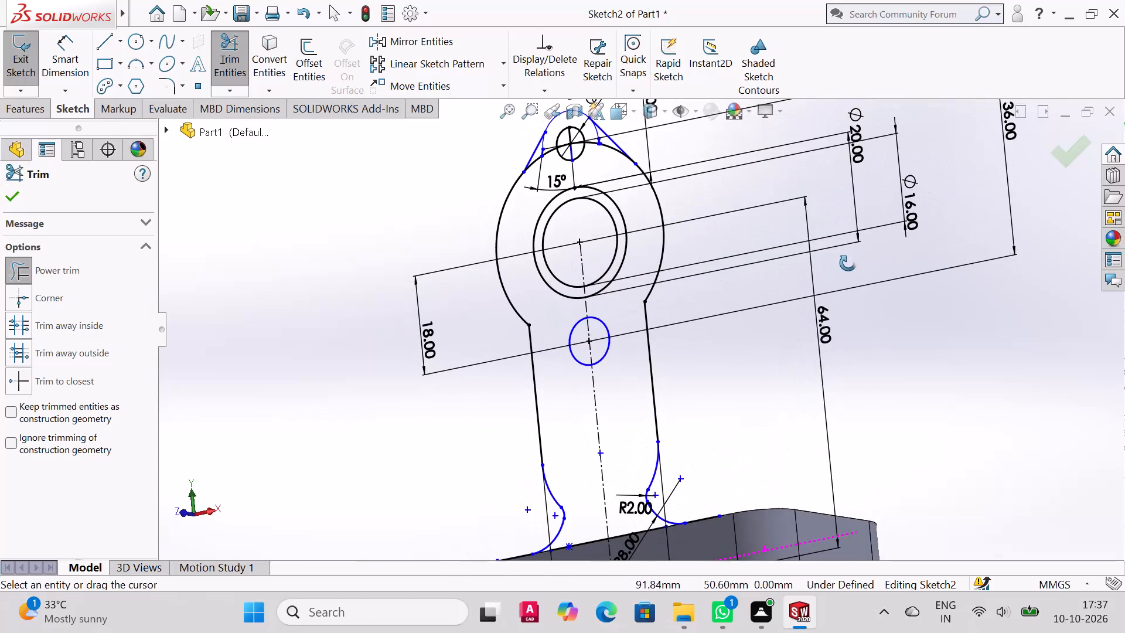
# Power-trim the head arc, lug arc end and short line segment lying inside the lug's left slanted side.
pyautogui.hotkey('ctrl', '1')
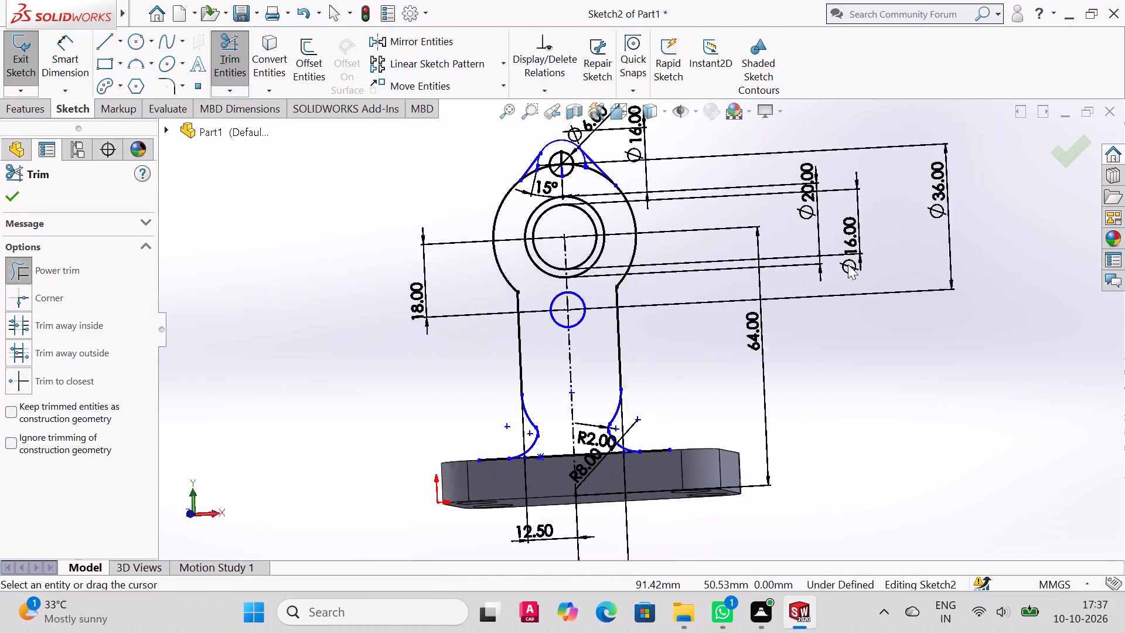
pyautogui.scroll(3, 554, 166)
pyautogui.scroll(-3, 551, 166)
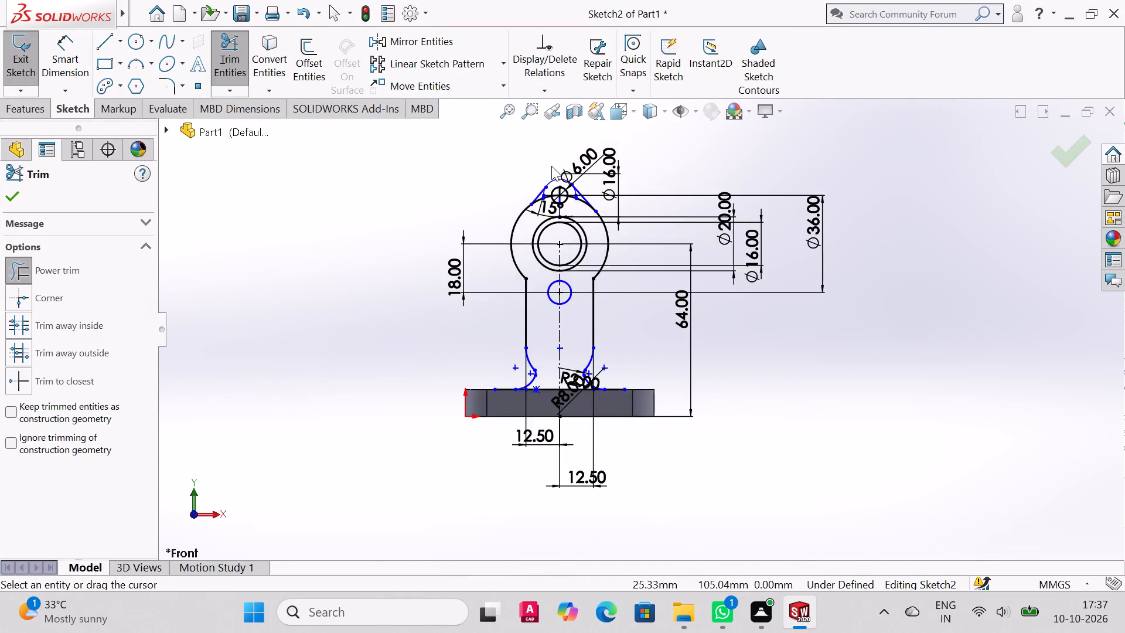
pyautogui.scroll(-2, 551, 165)
pyautogui.moveTo(494, 118); pyautogui.dragTo(502, 173, button='middle')
pyautogui.scroll(3, 519, 151)
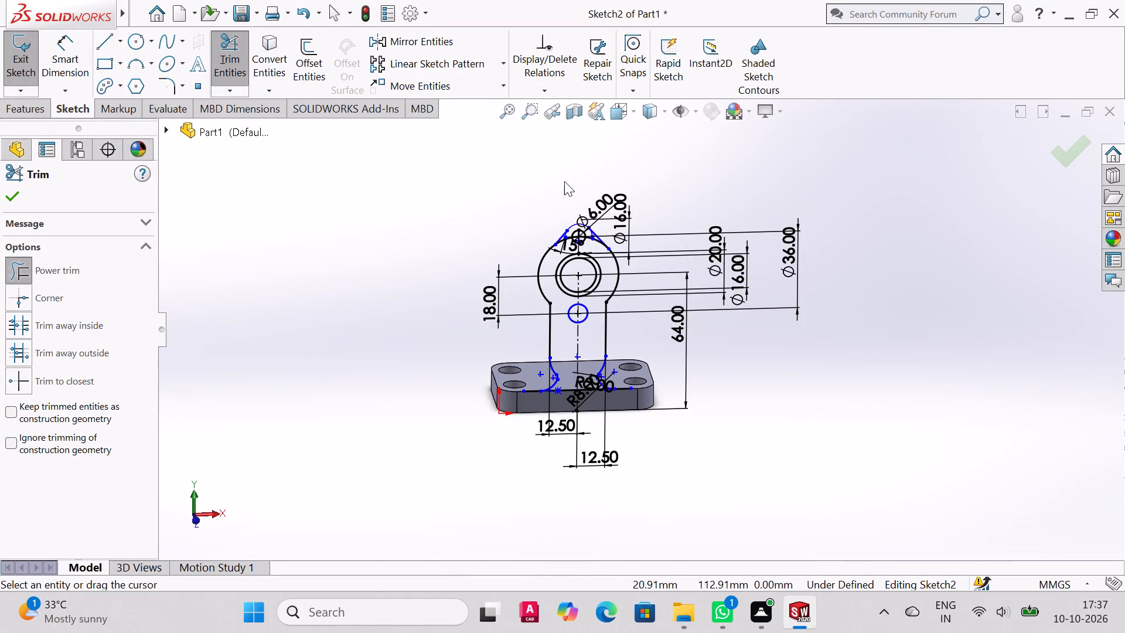
pyautogui.scroll(-3, 564, 181)
pyautogui.click(524, 110)
pyautogui.moveTo(450, 111); pyautogui.dragTo(499, 136)
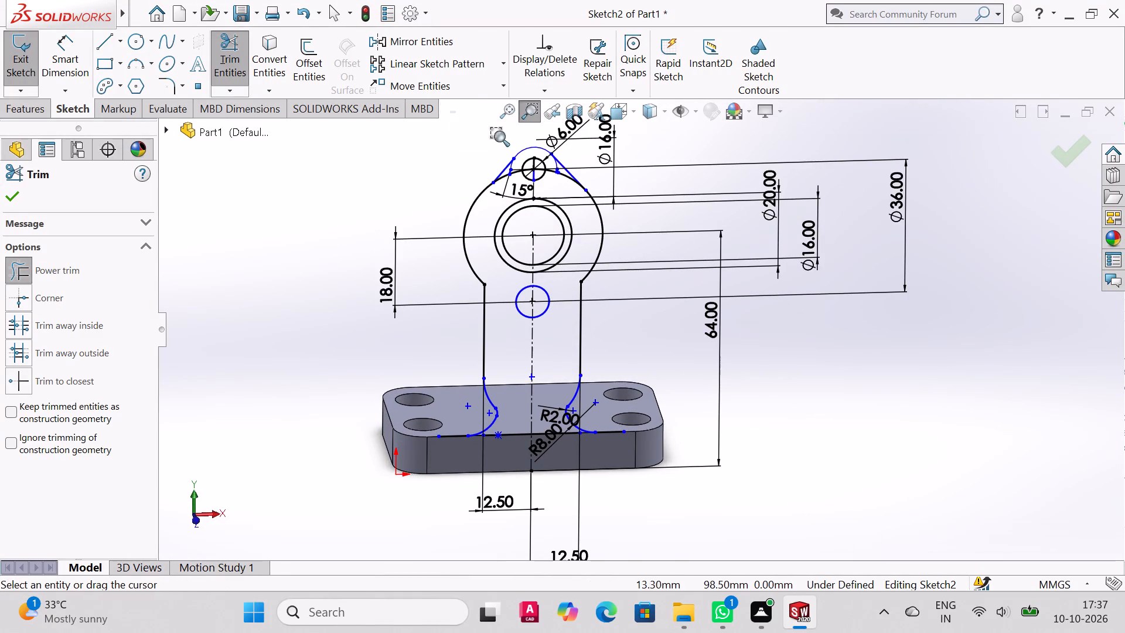
pyautogui.moveTo(499, 136); pyautogui.dragTo(642, 233)
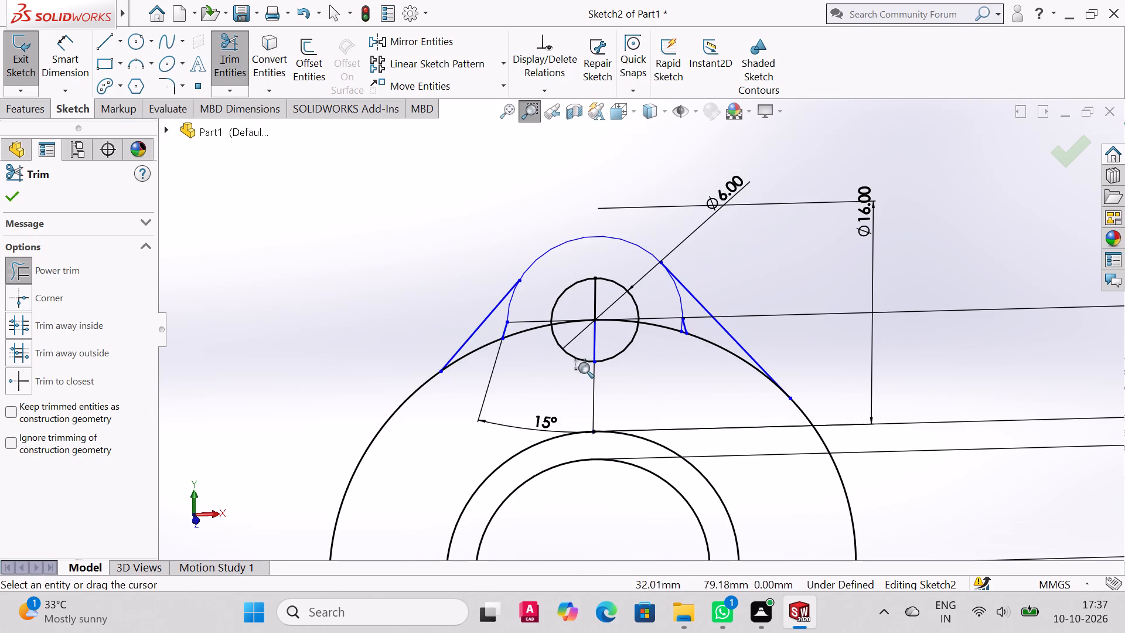
pyautogui.click(531, 112)
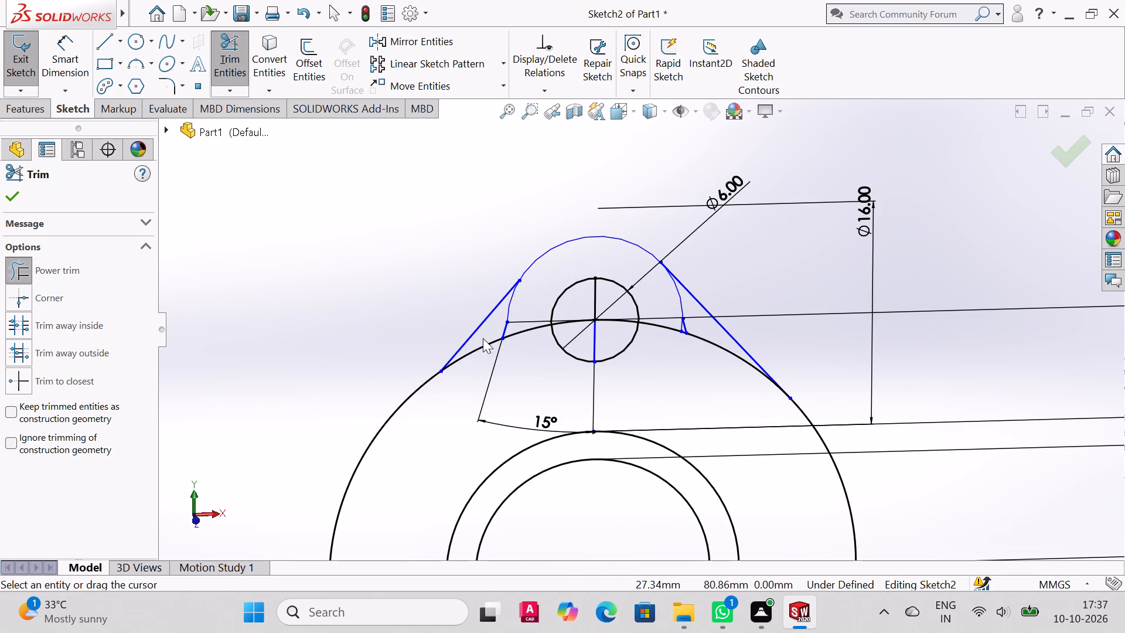
pyautogui.moveTo(481, 333); pyautogui.dragTo(491, 336)
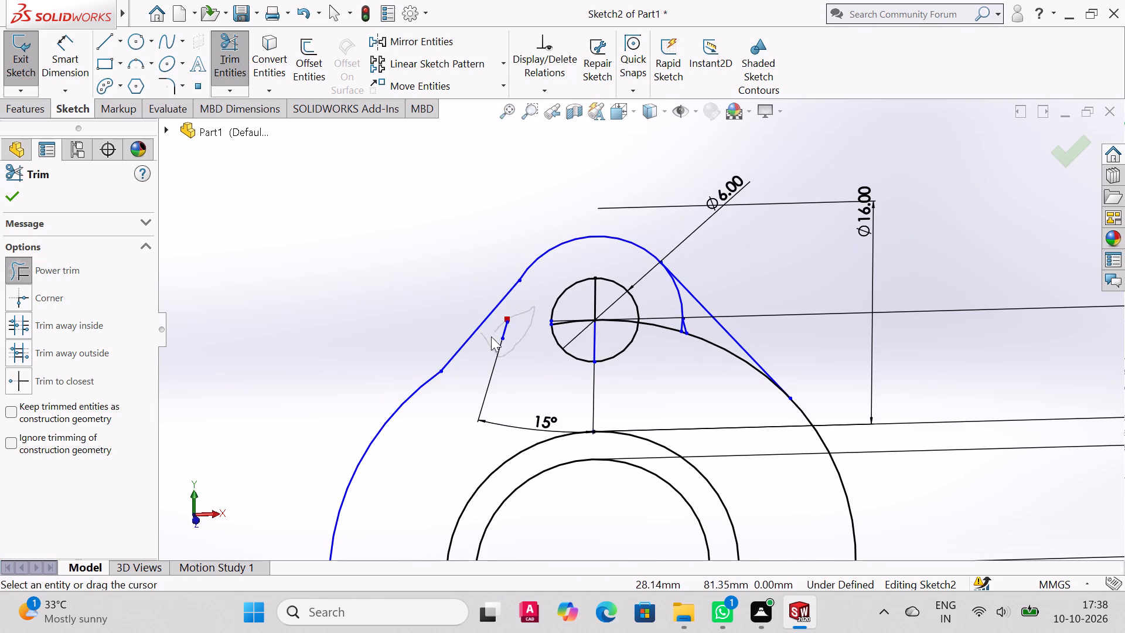
pyautogui.moveTo(491, 336); pyautogui.dragTo(523, 324)
# Trim away the head arc segments crossing the 6 mm circle and just beyond its right edge.
pyautogui.moveTo(635, 288); pyautogui.dragTo(651, 339)
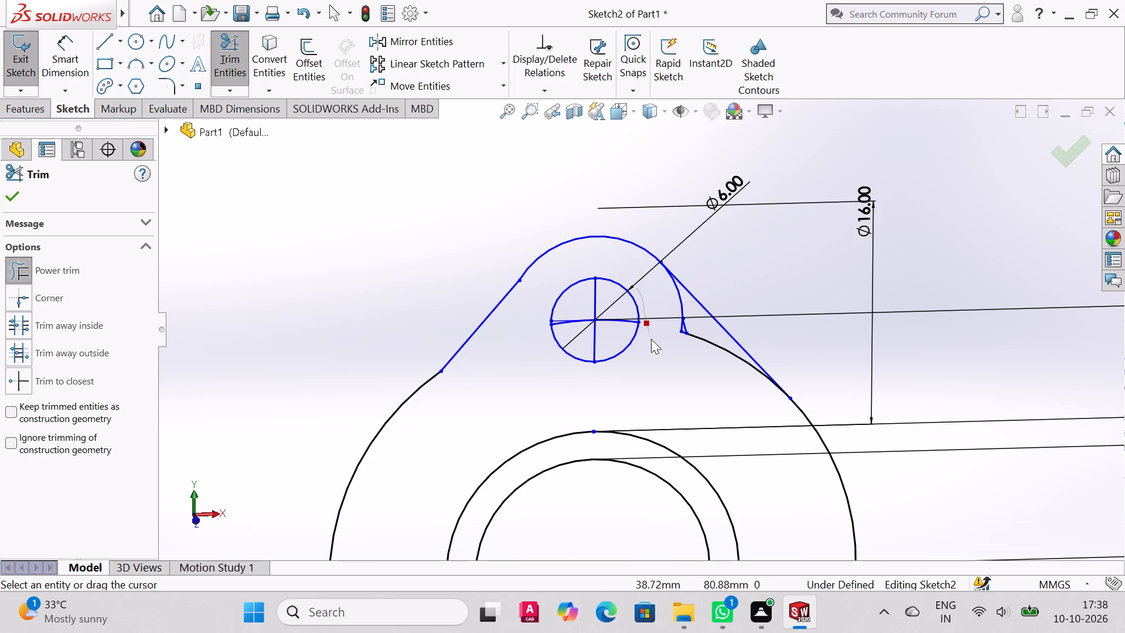
pyautogui.moveTo(651, 339); pyautogui.dragTo(672, 358)
pyautogui.moveTo(613, 304); pyautogui.dragTo(616, 333)
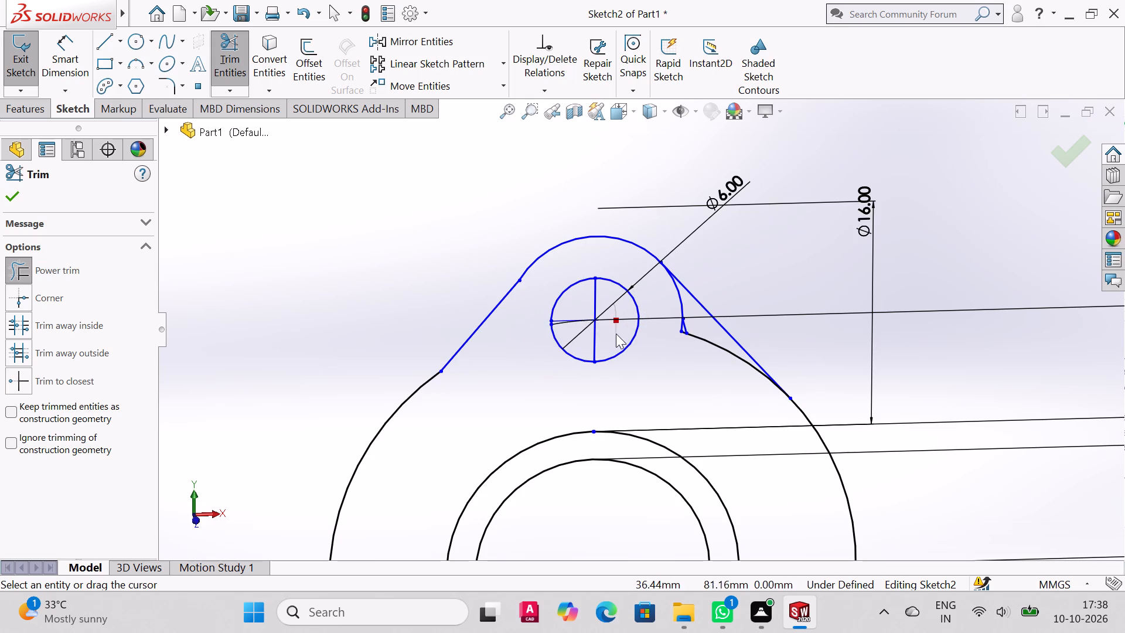
pyautogui.moveTo(616, 333); pyautogui.dragTo(615, 335)
pyautogui.moveTo(574, 302); pyautogui.dragTo(575, 331)
# Trim the leftover lug arc, short line and head arc segment inside the lug's right slanted side.
pyautogui.moveTo(660, 299); pyautogui.dragTo(690, 321)
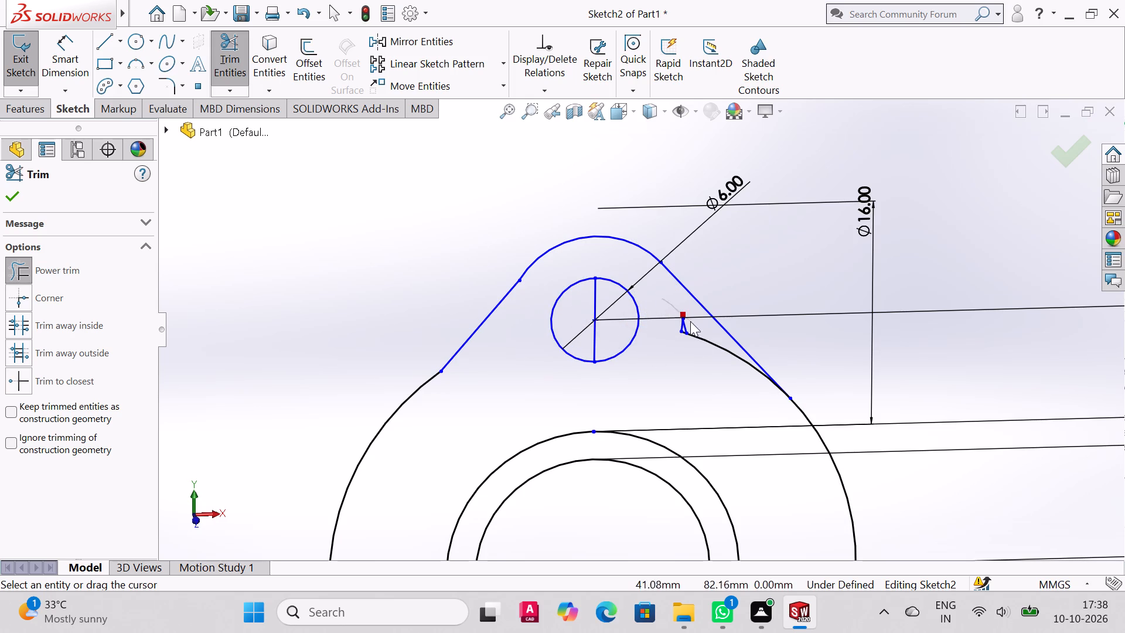
pyautogui.moveTo(690, 321); pyautogui.dragTo(687, 331)
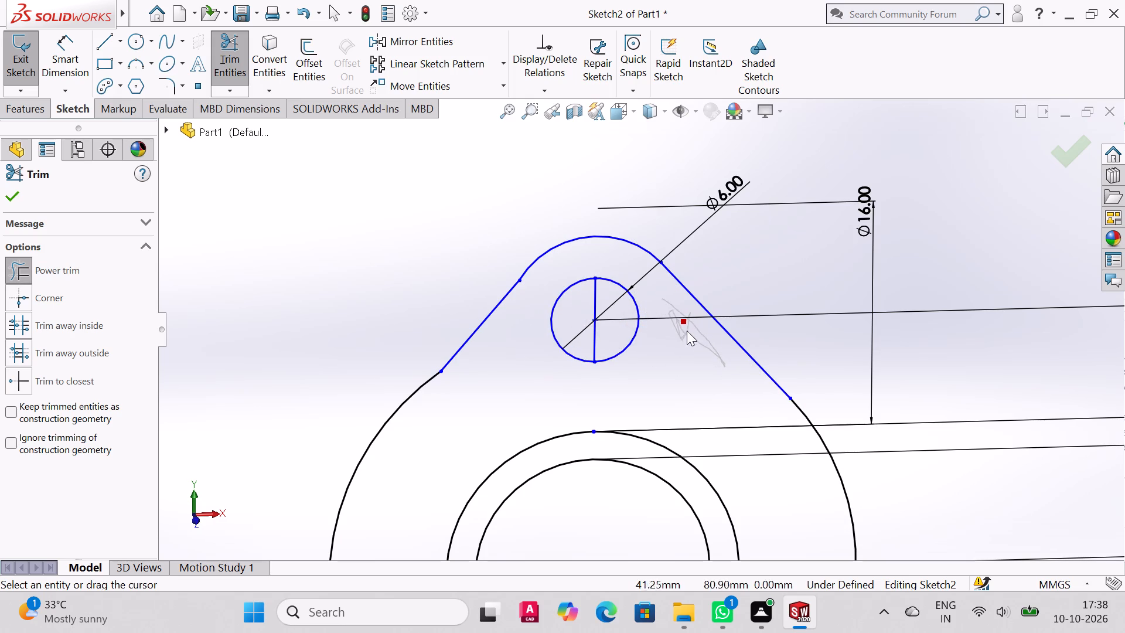
pyautogui.moveTo(687, 331); pyautogui.dragTo(674, 375)
pyautogui.scroll(3, 878, 351)
pyautogui.scroll(3, 806, 378)
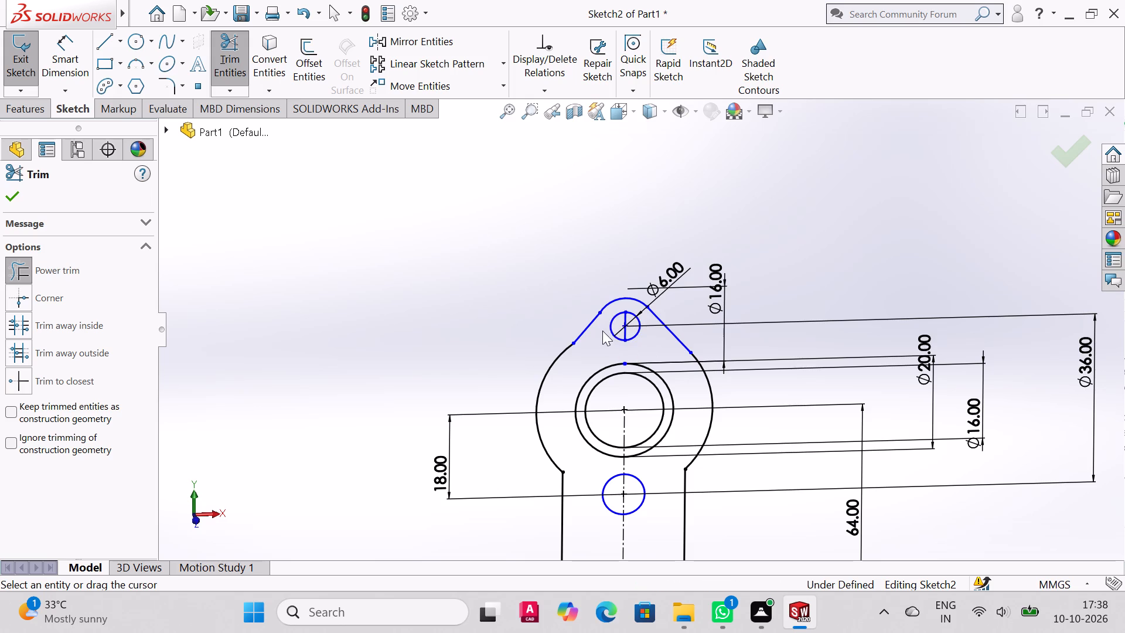
pyautogui.scroll(-6, 602, 329)
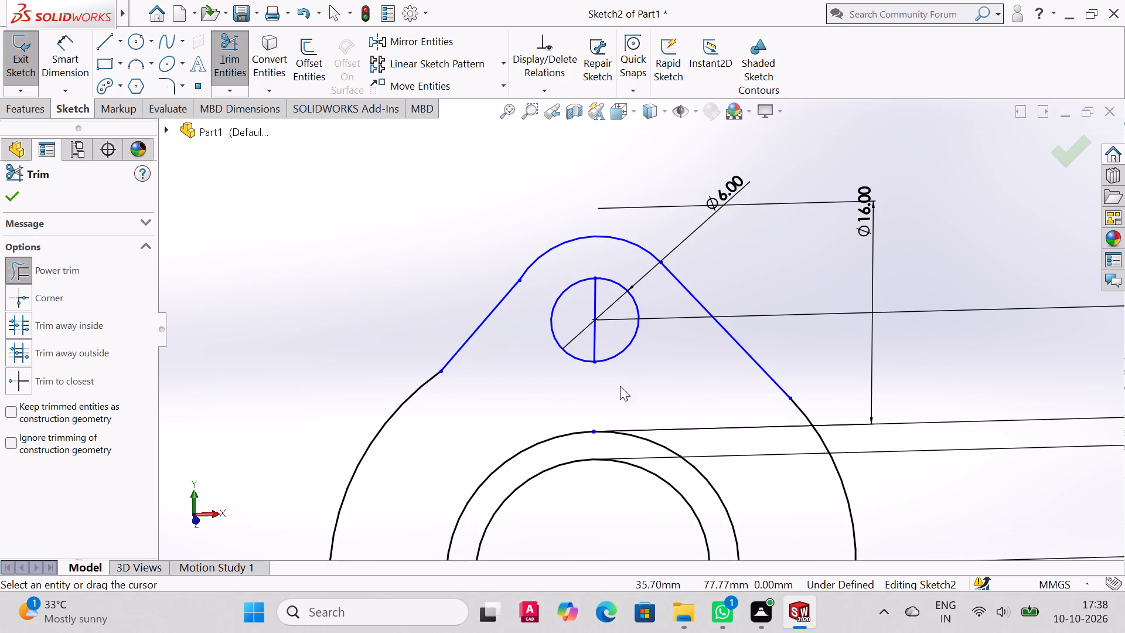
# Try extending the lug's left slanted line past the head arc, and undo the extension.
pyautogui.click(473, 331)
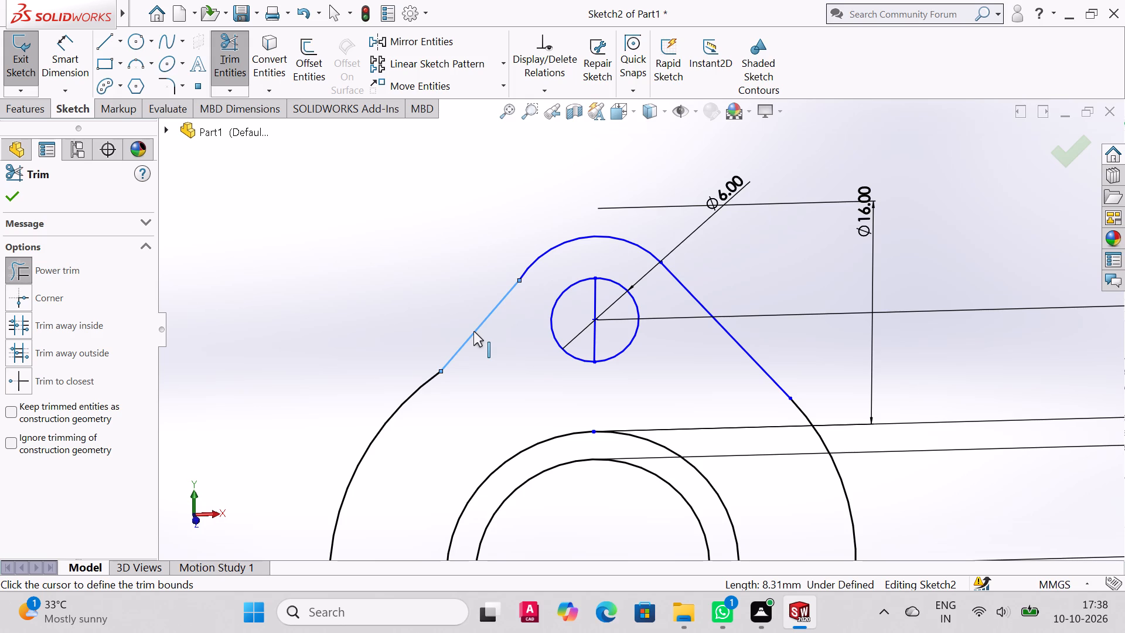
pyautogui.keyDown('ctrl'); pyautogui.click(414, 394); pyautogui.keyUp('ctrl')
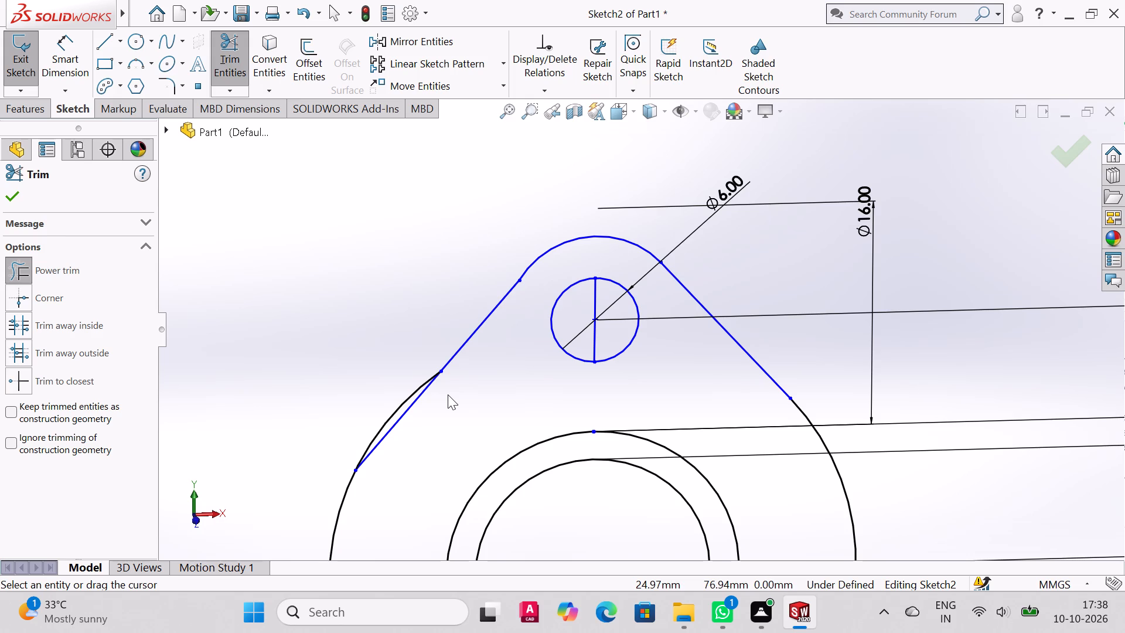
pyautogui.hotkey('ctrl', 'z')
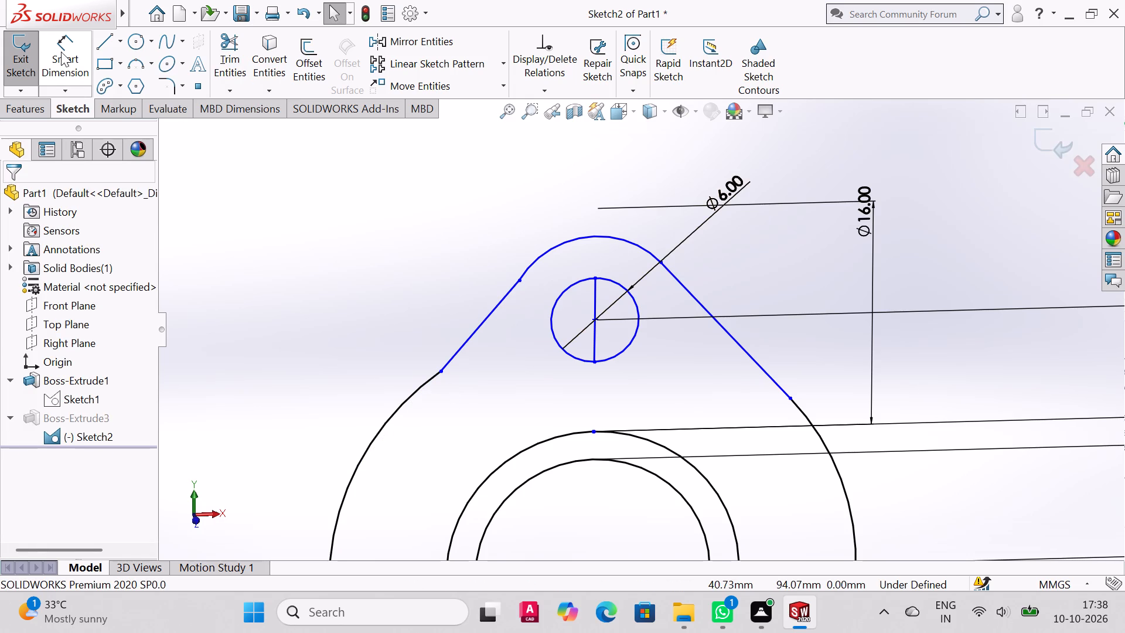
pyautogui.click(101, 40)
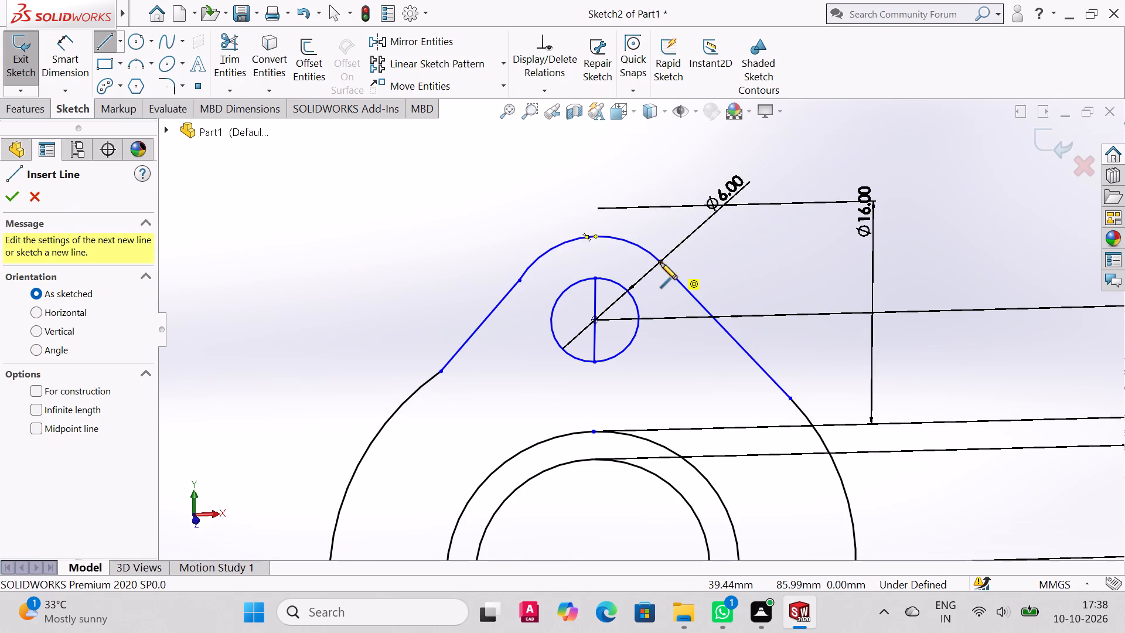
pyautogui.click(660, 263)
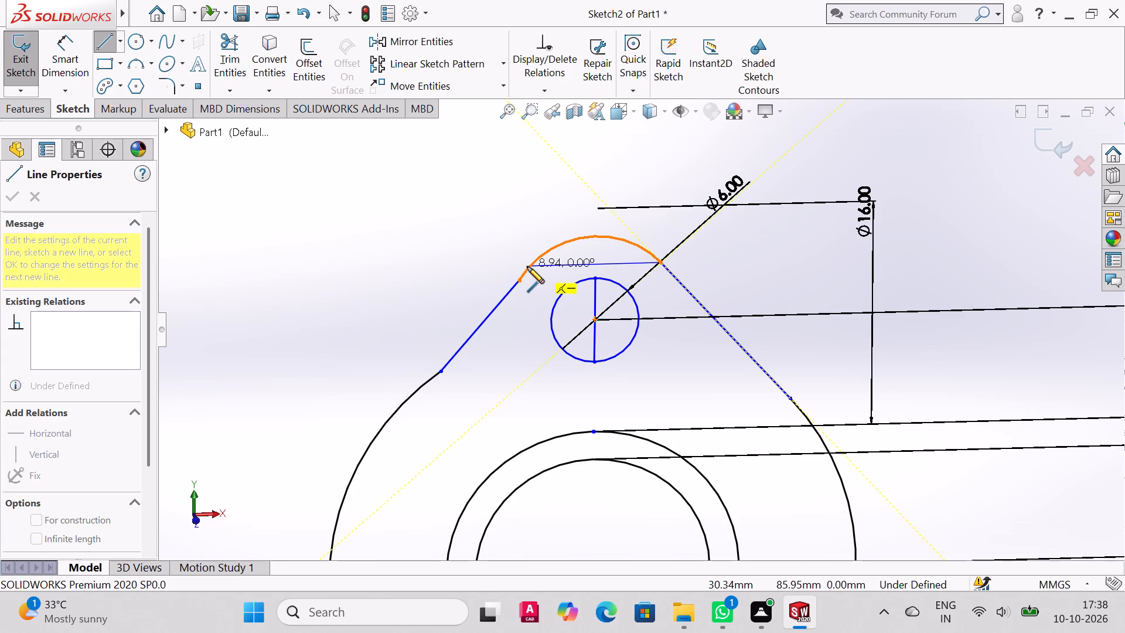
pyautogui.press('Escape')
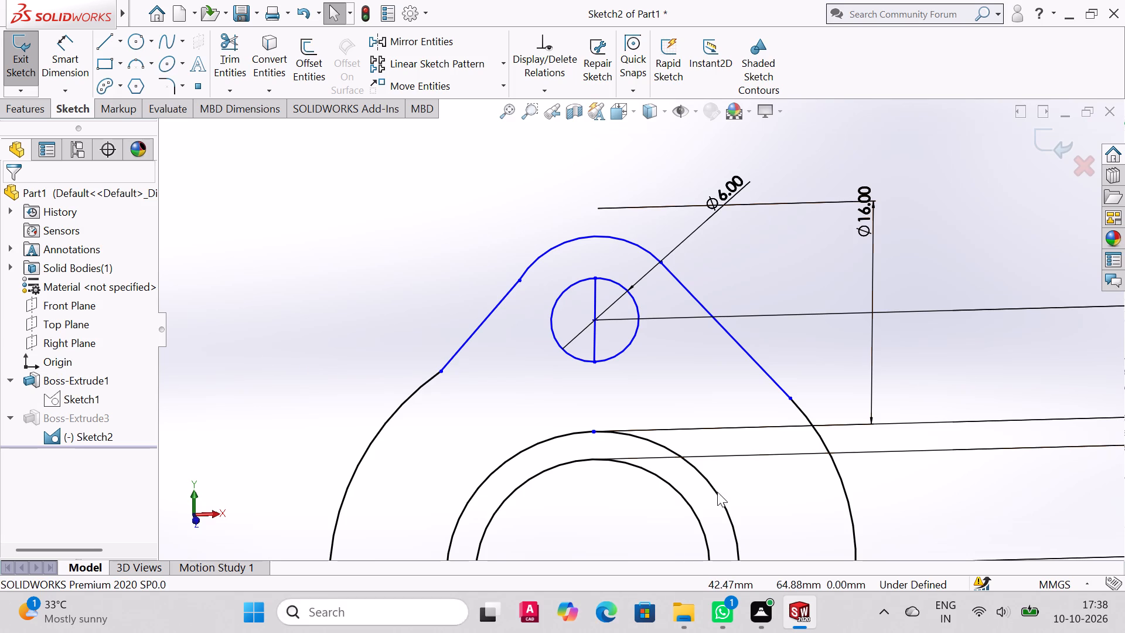
# Add a tangent relation between the lug's left slanted line and the large head arc.
pyautogui.click(461, 348)
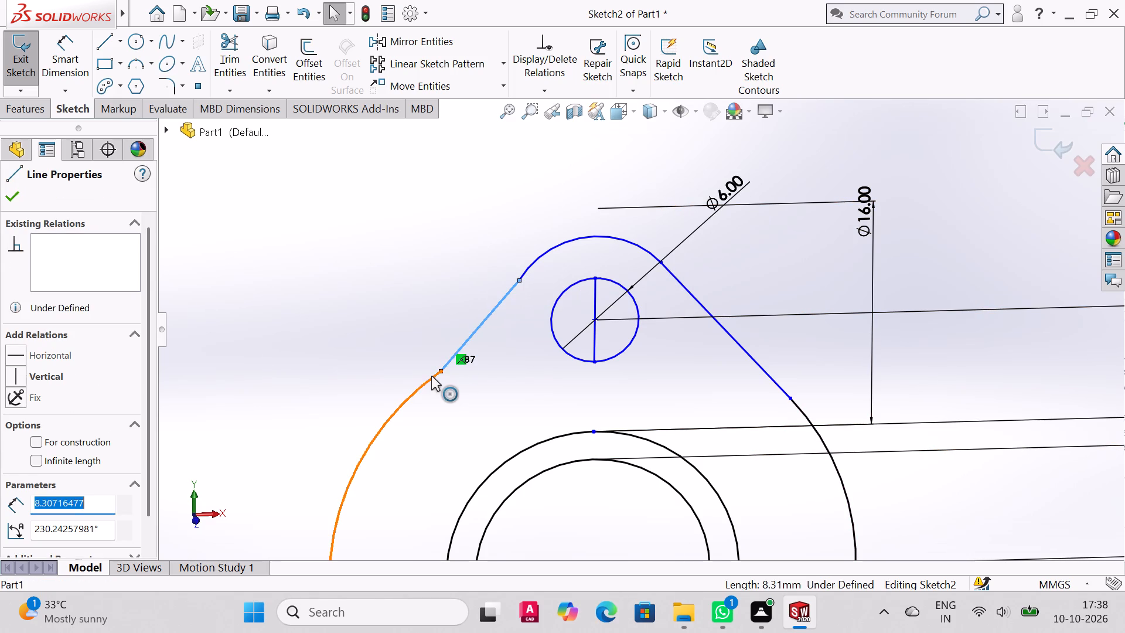
pyautogui.keyDown('ctrl'); pyautogui.click(431, 376); pyautogui.keyUp('ctrl')
pyautogui.click(472, 316)
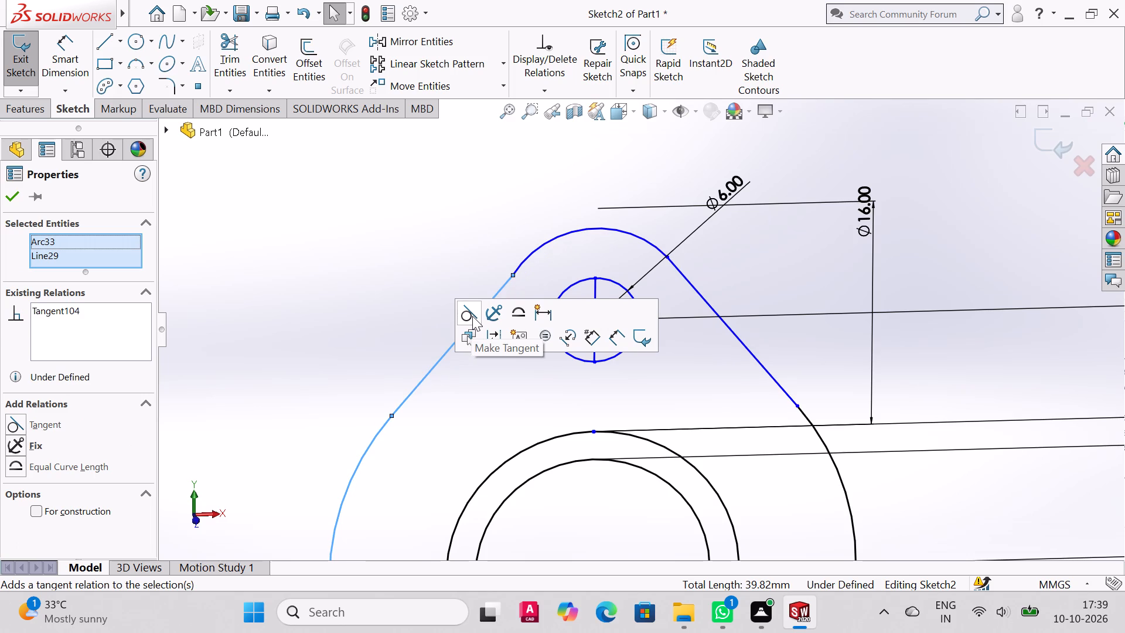
pyautogui.click(5, 204)
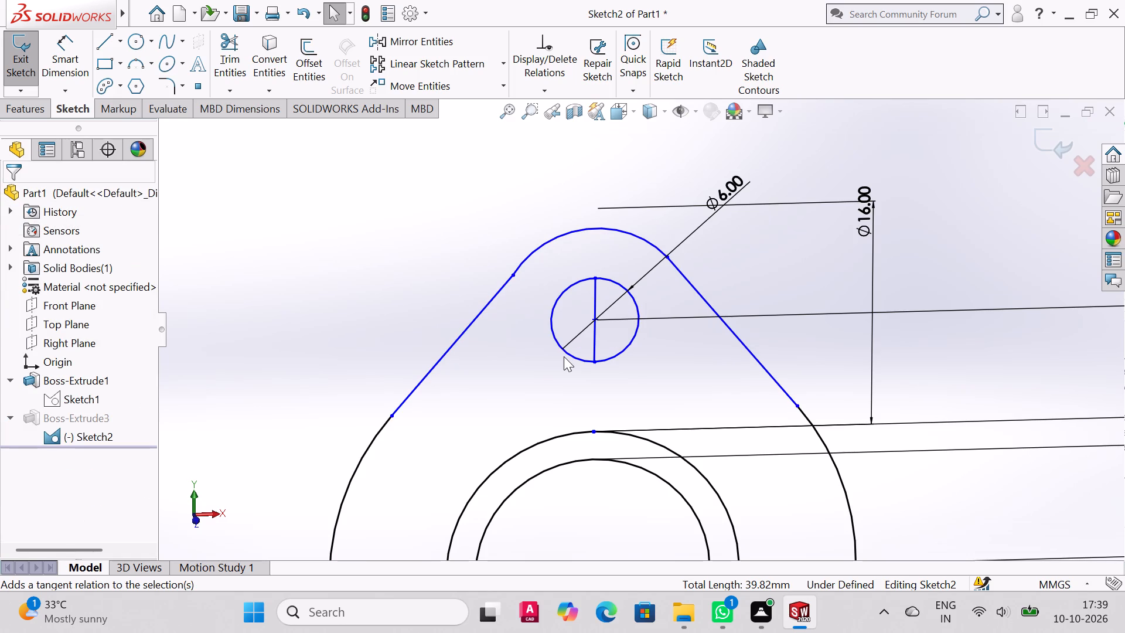
# Exit the web sketch so the extruded web rebuilds with the trimmed lug outline.
pyautogui.scroll(-3, 646, 206)
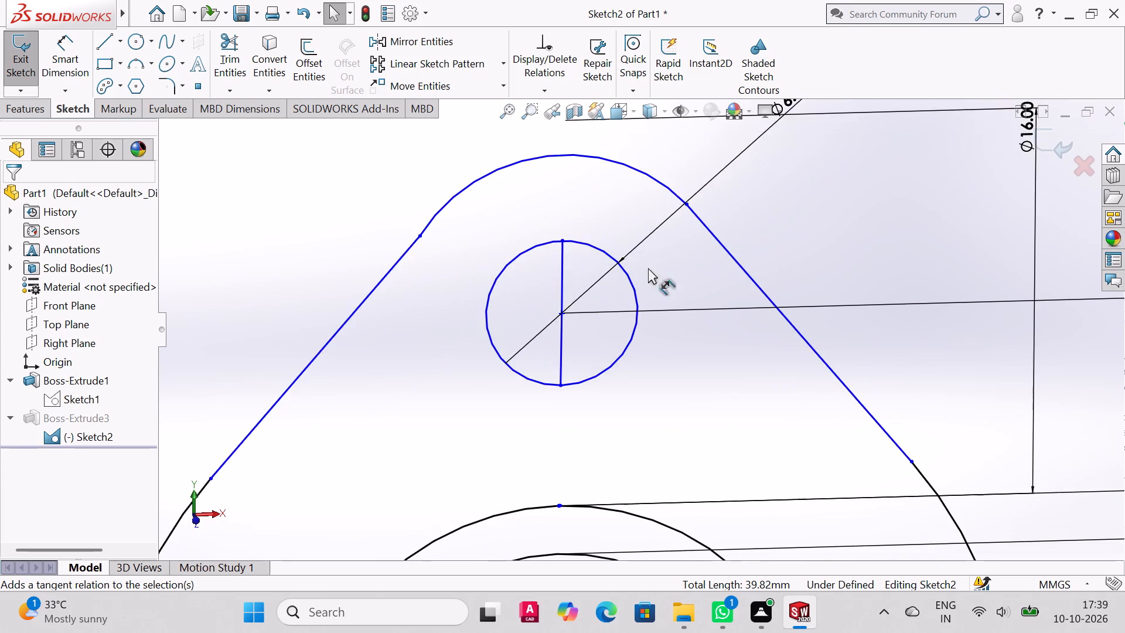
pyautogui.scroll(16, 643, 291)
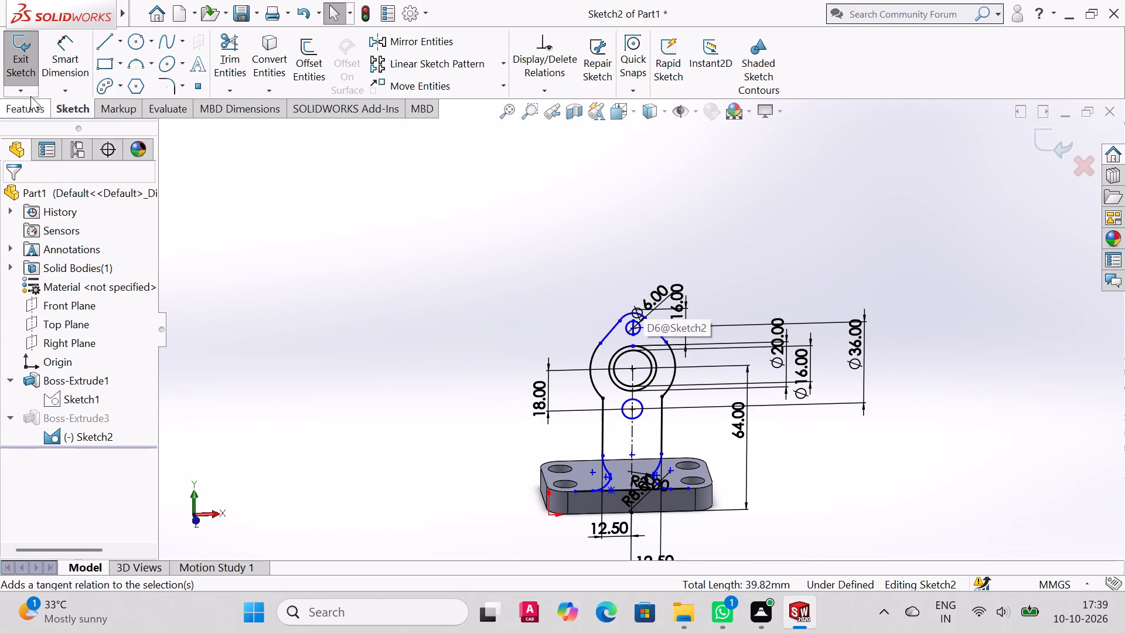
pyautogui.click(18, 74)
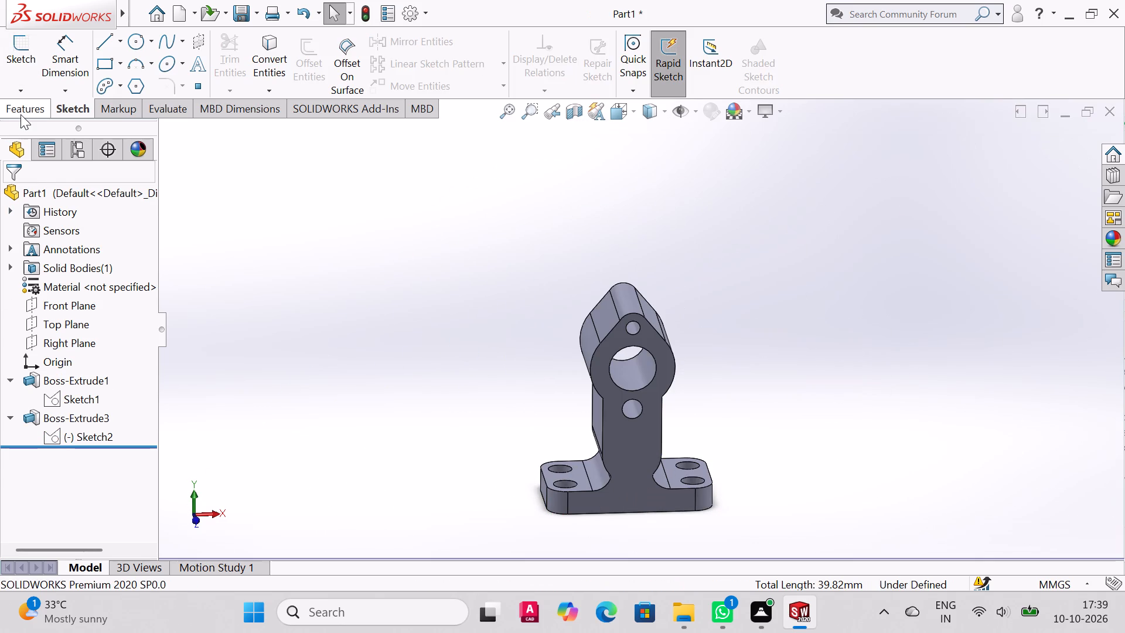
# Examine the rebuilt bracket from the sides and from the front, checking the lug and bored head.
pyautogui.moveTo(795, 342); pyautogui.dragTo(667, 316, button='middle')
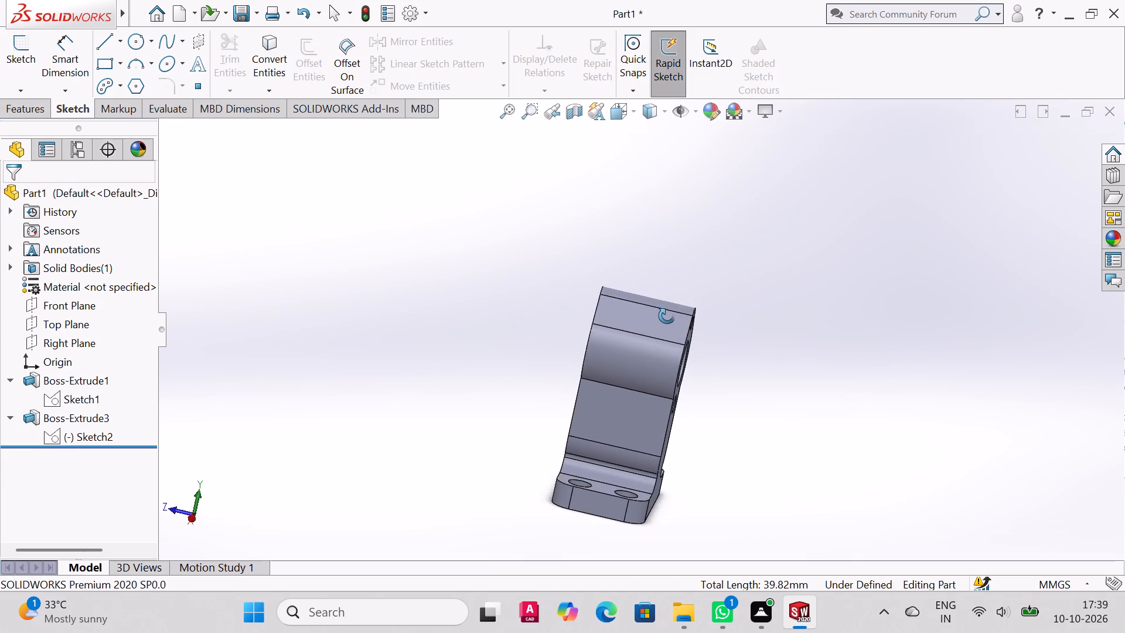
pyautogui.moveTo(667, 316); pyautogui.dragTo(666, 326, button='middle')
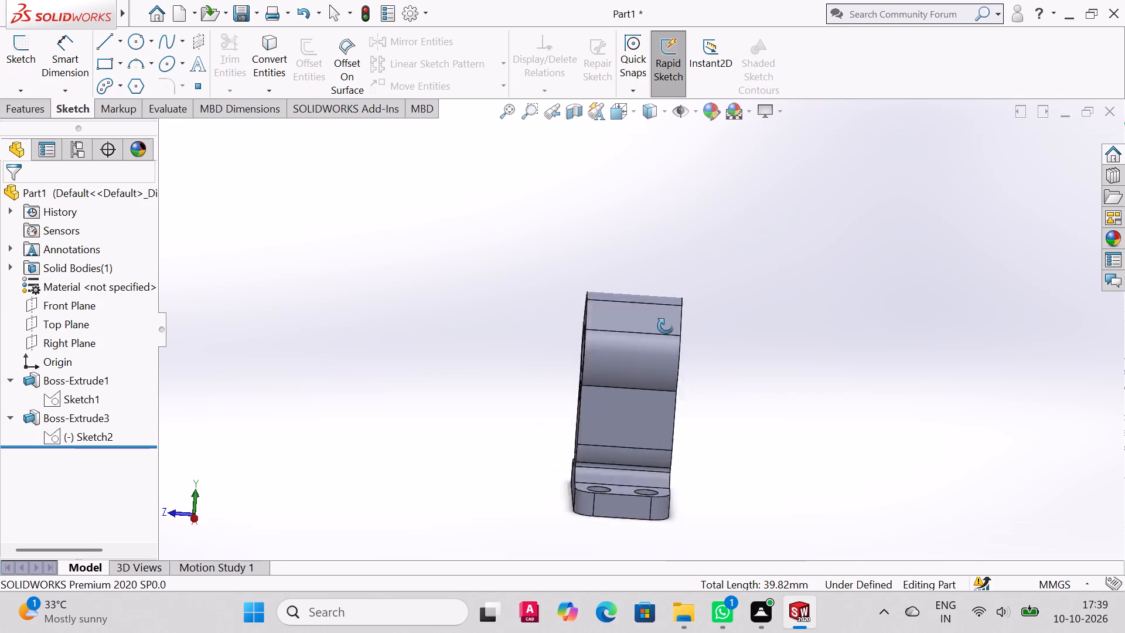
pyautogui.moveTo(666, 326); pyautogui.dragTo(662, 335, button='middle')
pyautogui.moveTo(673, 292); pyautogui.dragTo(701, 349, button='middle')
pyautogui.middleClick(701, 349)
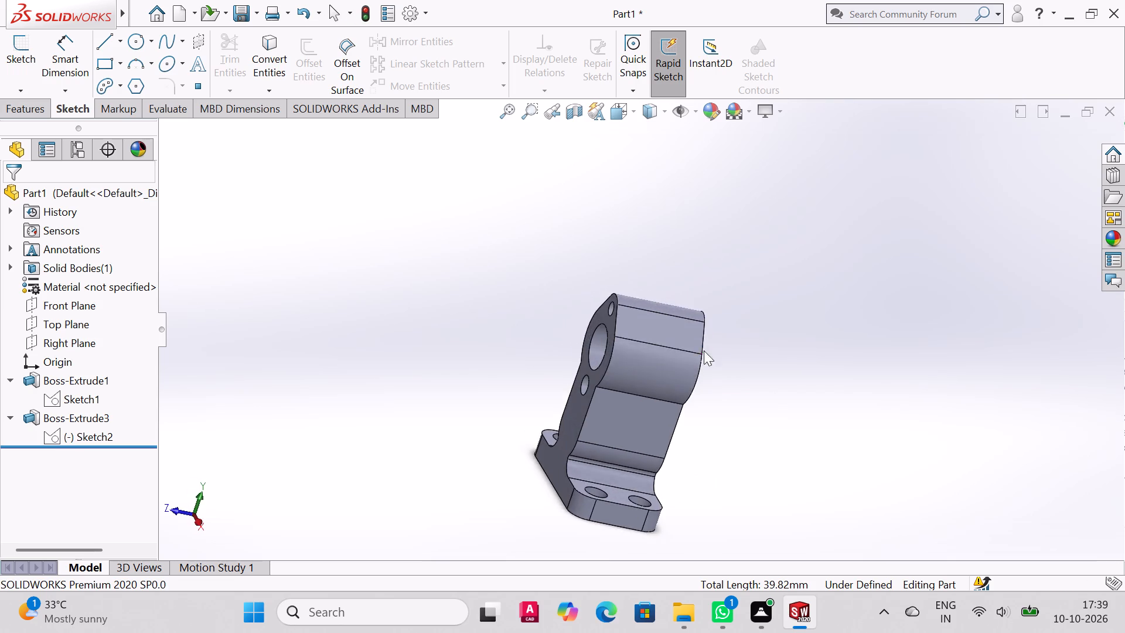
pyautogui.moveTo(724, 358); pyautogui.dragTo(786, 361, button='middle')
pyautogui.moveTo(802, 362); pyautogui.dragTo(812, 364, button='middle')
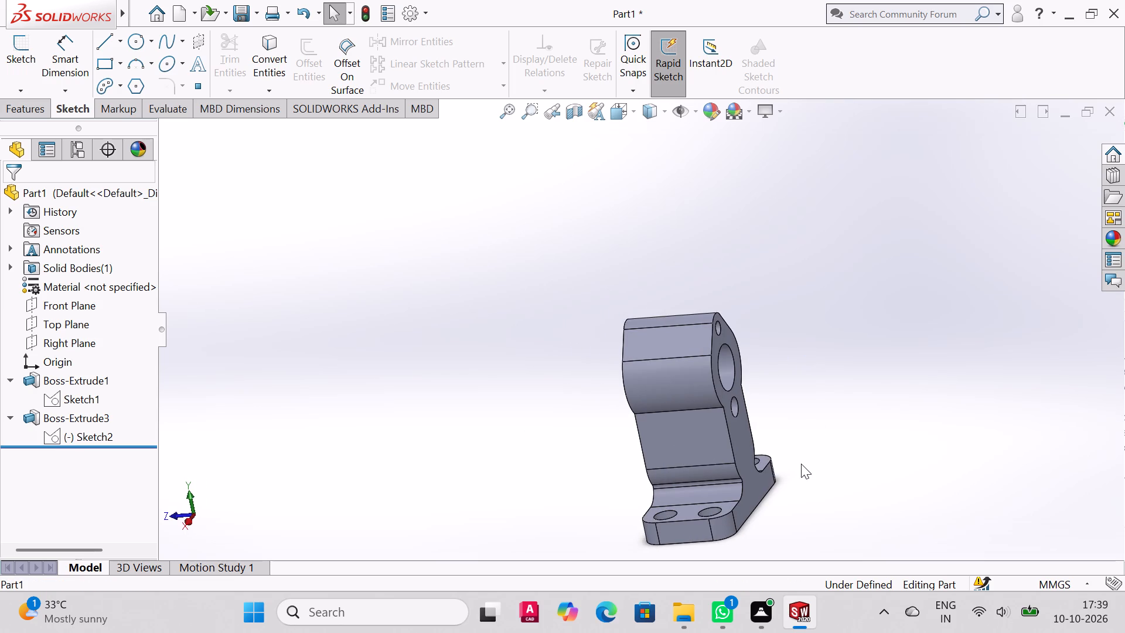
pyautogui.hotkey('ctrl', '1')
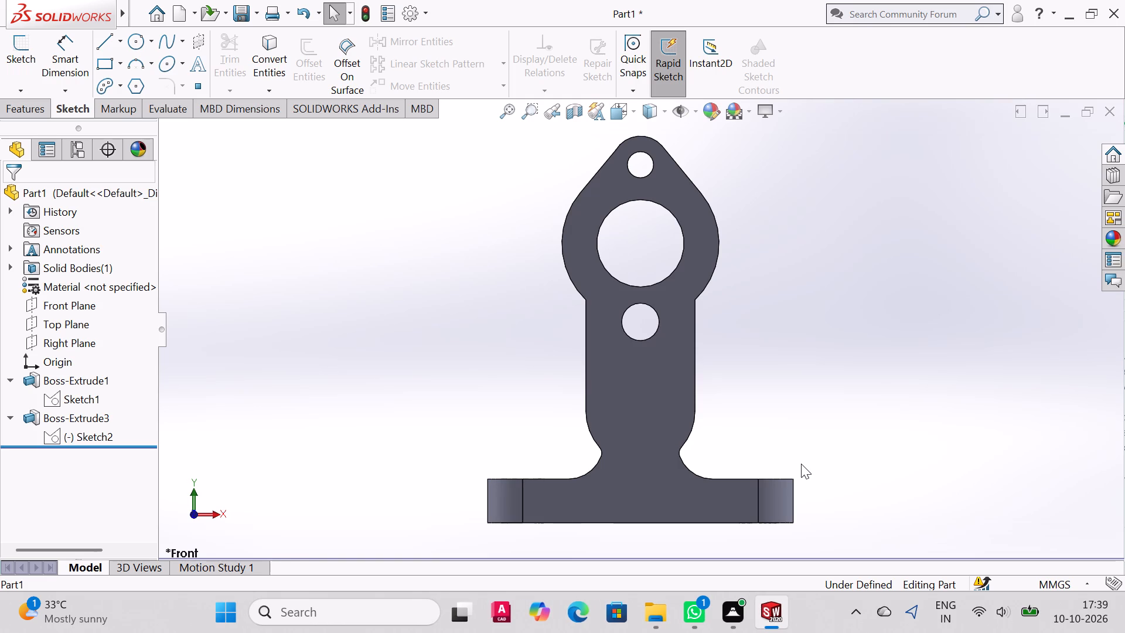
pyautogui.hotkey('ctrl', '1')
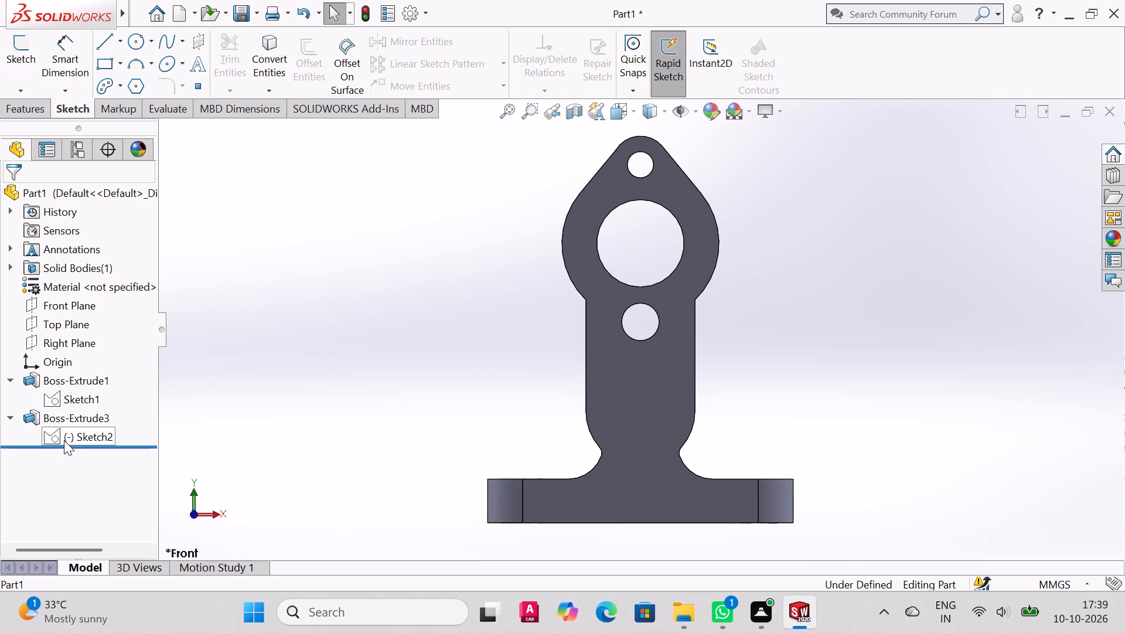
# Reopen the web sketch, Sketch2, for editing, framed on the fillet arcs where the web meets the base plate.
pyautogui.click(42, 438)
pyautogui.click(44, 437)
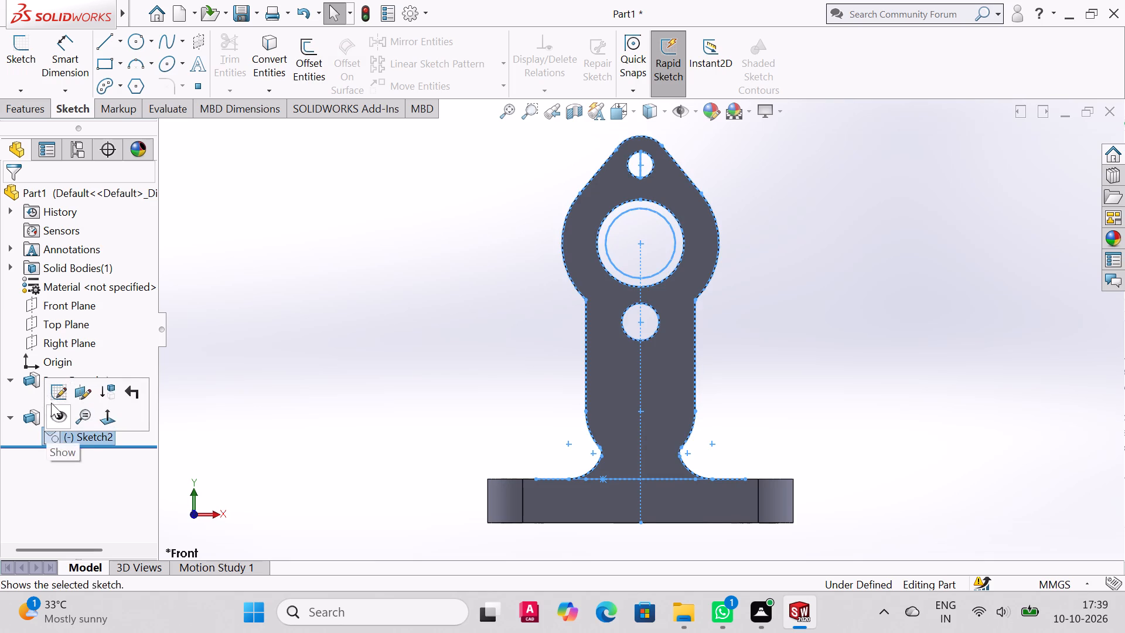
pyautogui.click(51, 401)
pyautogui.scroll(1, 778, 447)
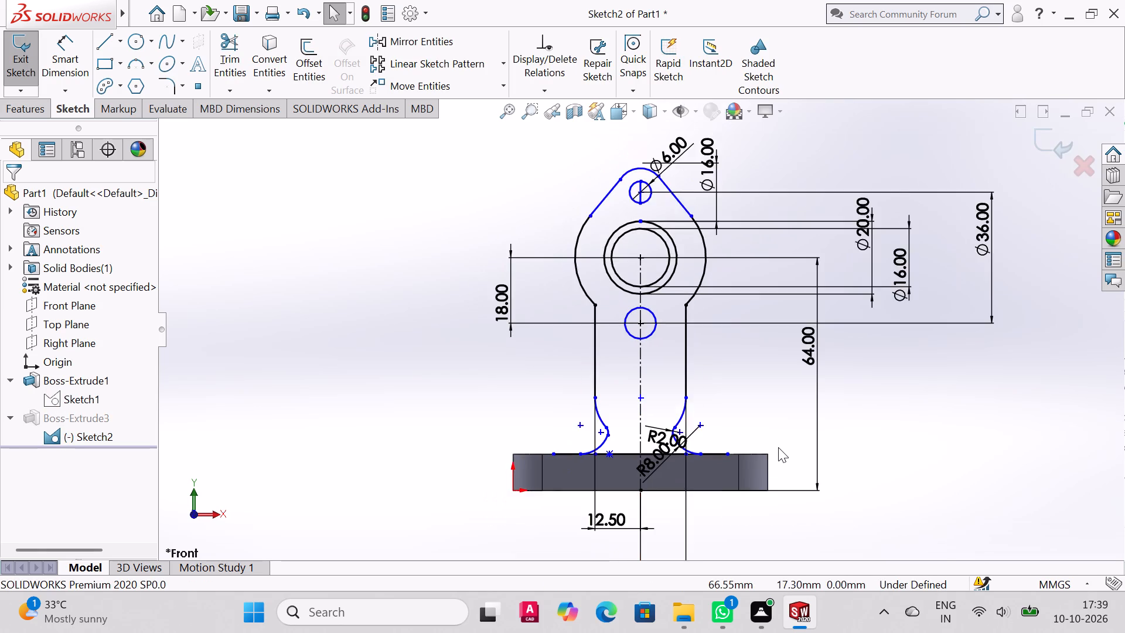
pyautogui.scroll(-5, 778, 447)
pyautogui.scroll(4, 779, 468)
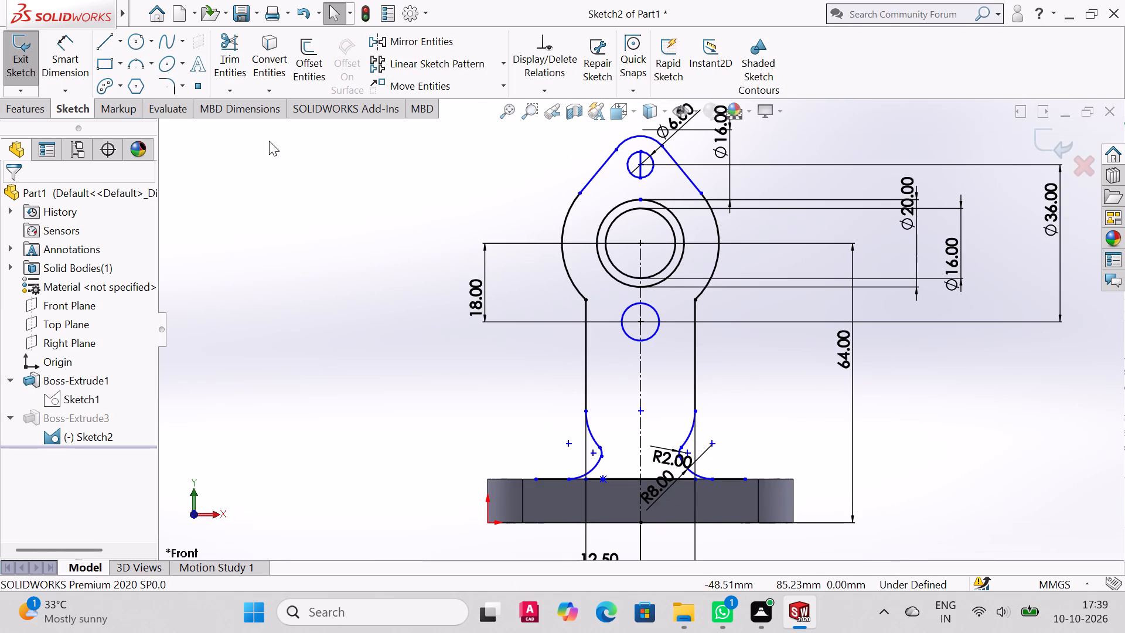
pyautogui.click(533, 113)
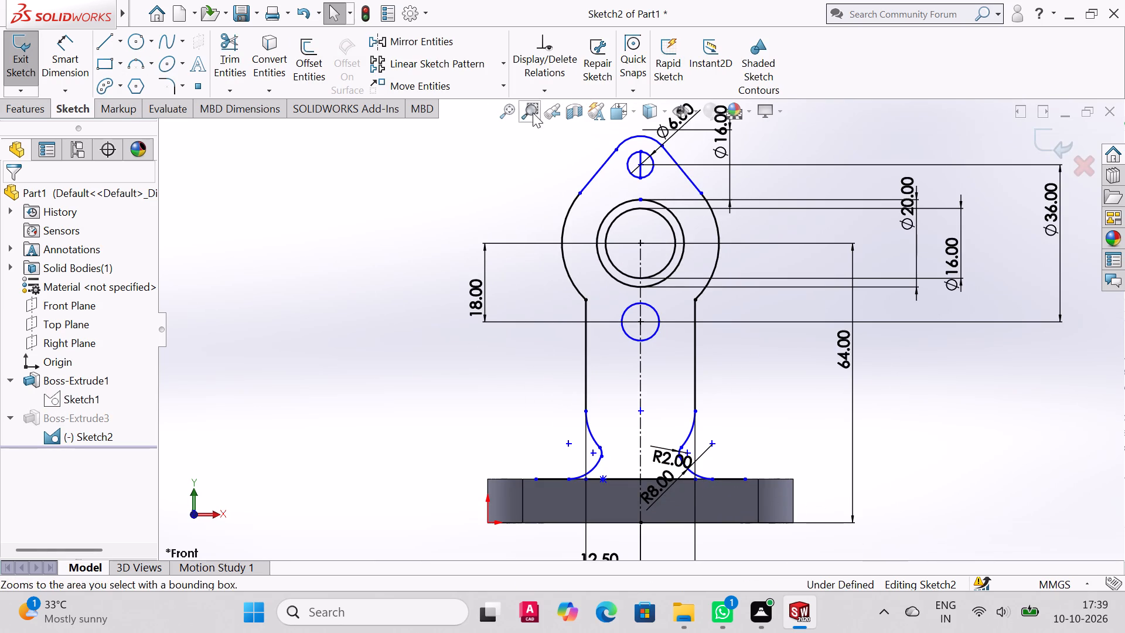
pyautogui.moveTo(487, 359); pyautogui.dragTo(775, 560)
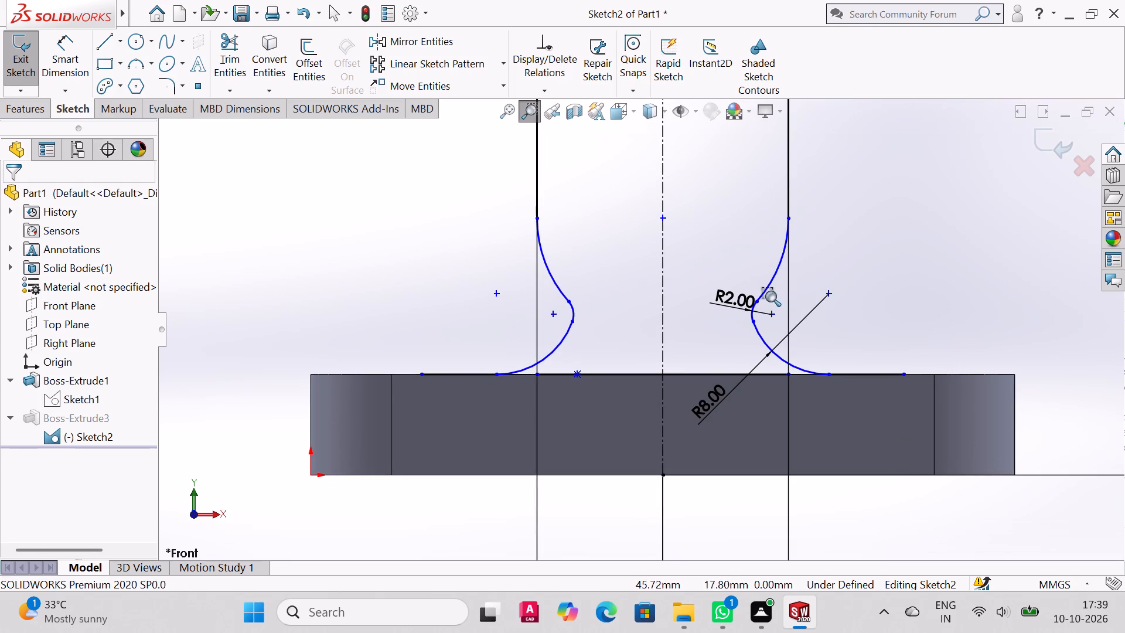
pyautogui.click(526, 119)
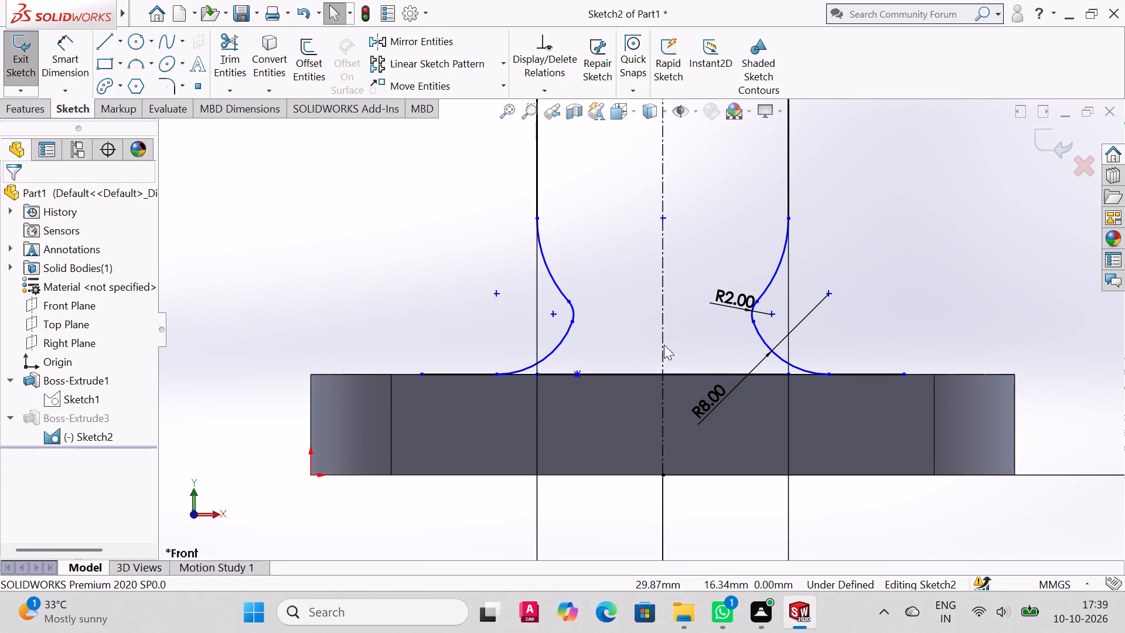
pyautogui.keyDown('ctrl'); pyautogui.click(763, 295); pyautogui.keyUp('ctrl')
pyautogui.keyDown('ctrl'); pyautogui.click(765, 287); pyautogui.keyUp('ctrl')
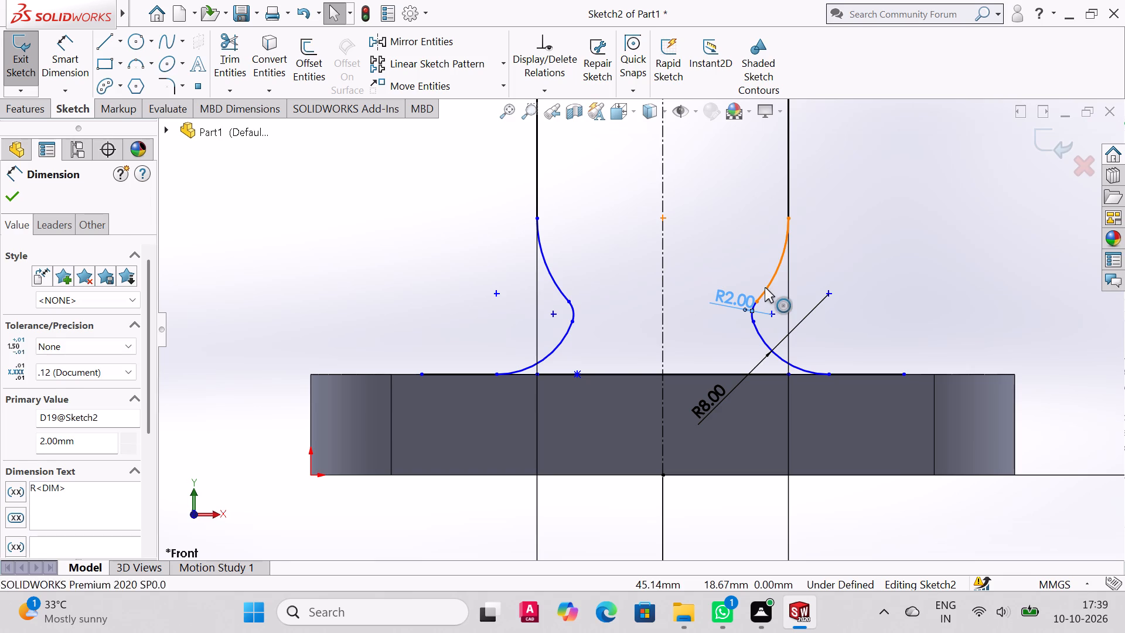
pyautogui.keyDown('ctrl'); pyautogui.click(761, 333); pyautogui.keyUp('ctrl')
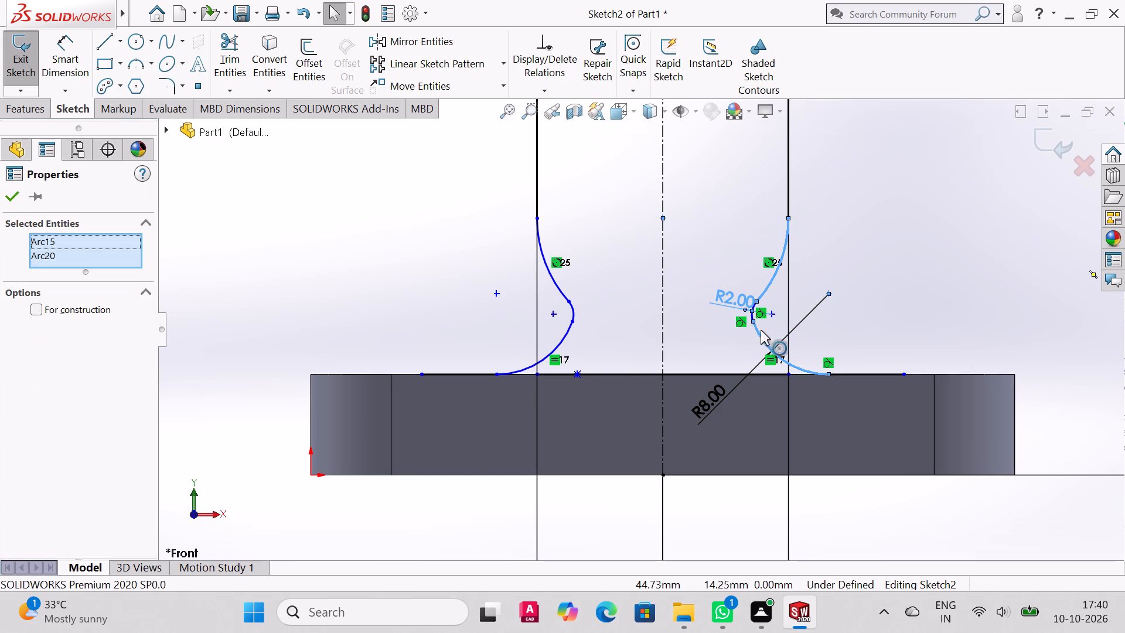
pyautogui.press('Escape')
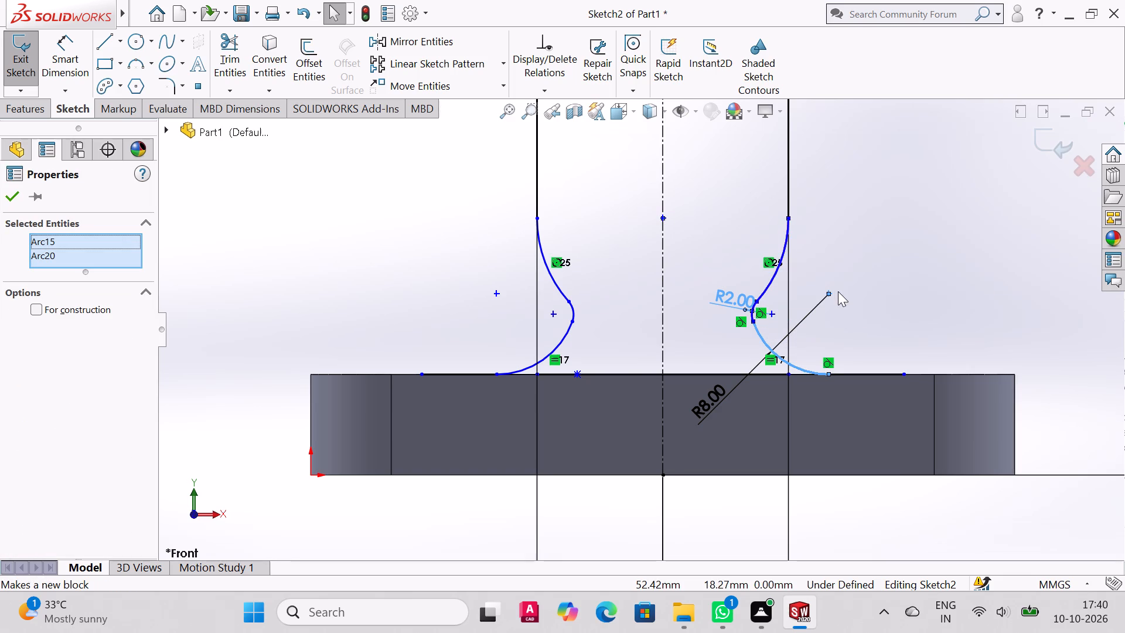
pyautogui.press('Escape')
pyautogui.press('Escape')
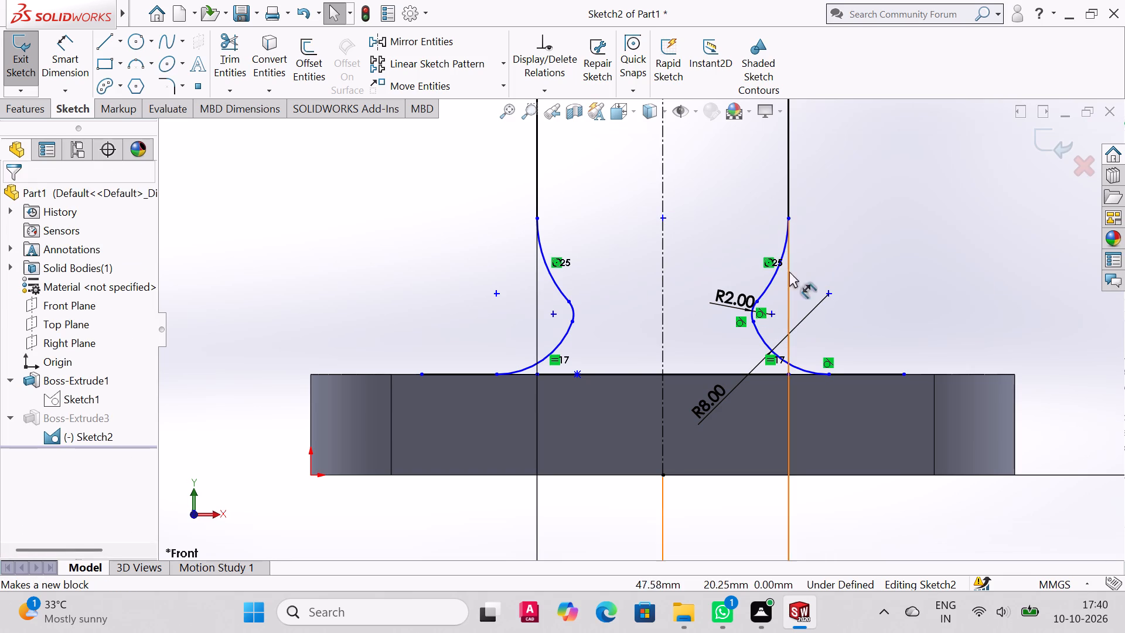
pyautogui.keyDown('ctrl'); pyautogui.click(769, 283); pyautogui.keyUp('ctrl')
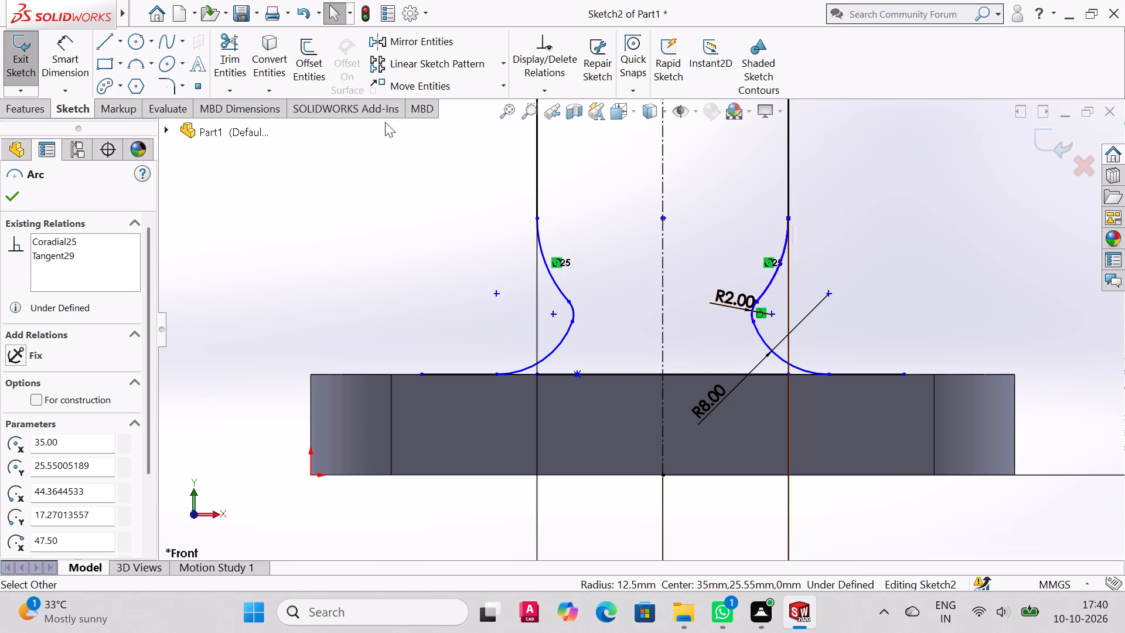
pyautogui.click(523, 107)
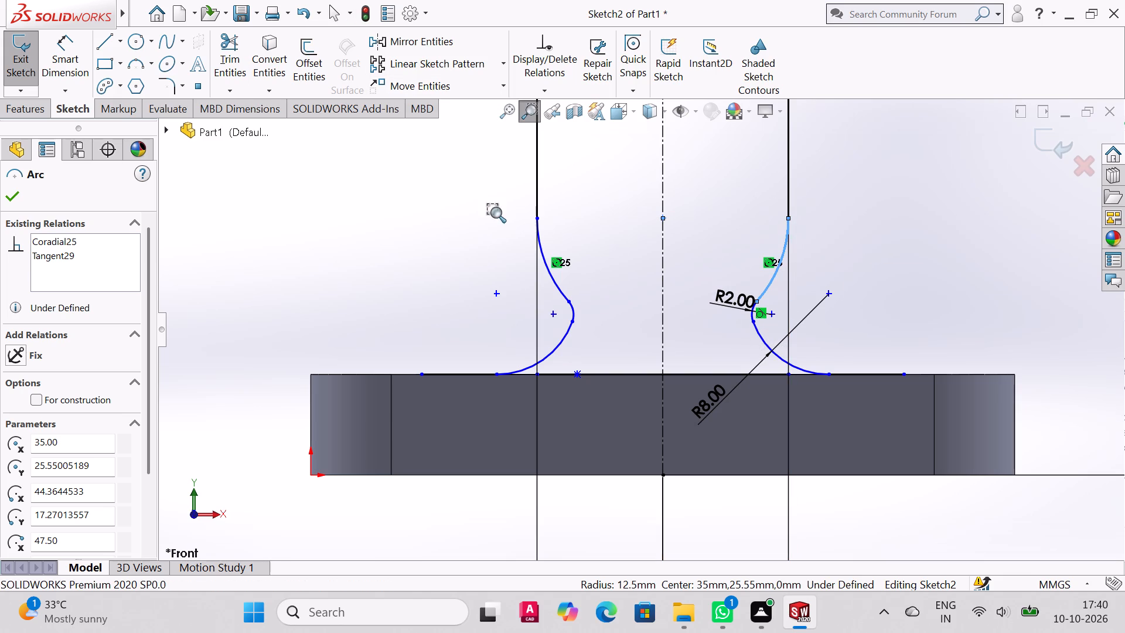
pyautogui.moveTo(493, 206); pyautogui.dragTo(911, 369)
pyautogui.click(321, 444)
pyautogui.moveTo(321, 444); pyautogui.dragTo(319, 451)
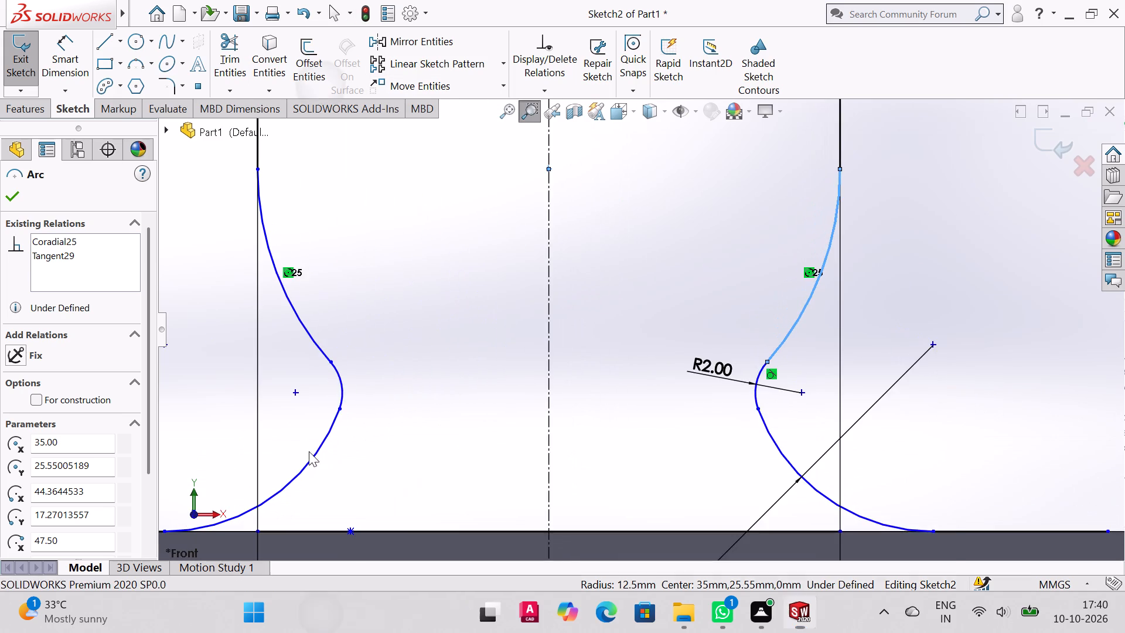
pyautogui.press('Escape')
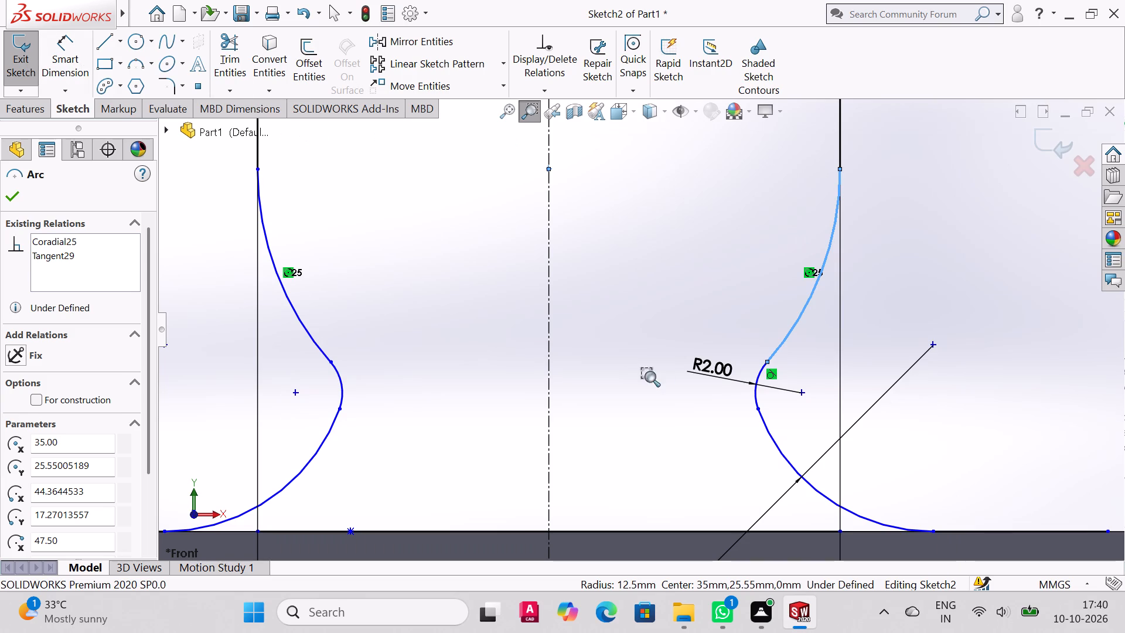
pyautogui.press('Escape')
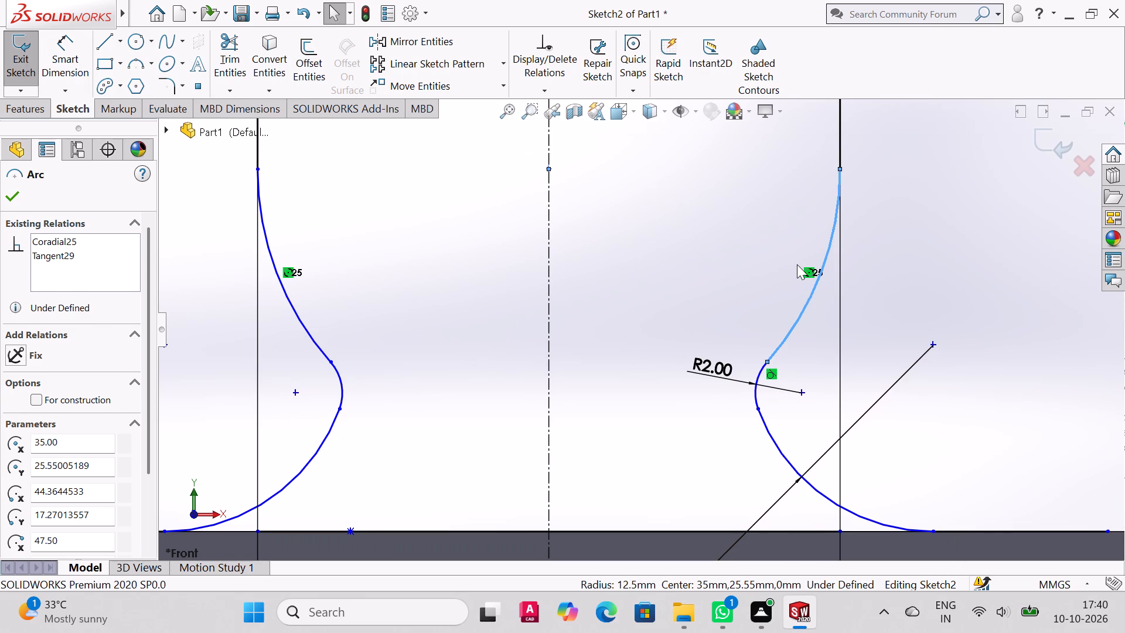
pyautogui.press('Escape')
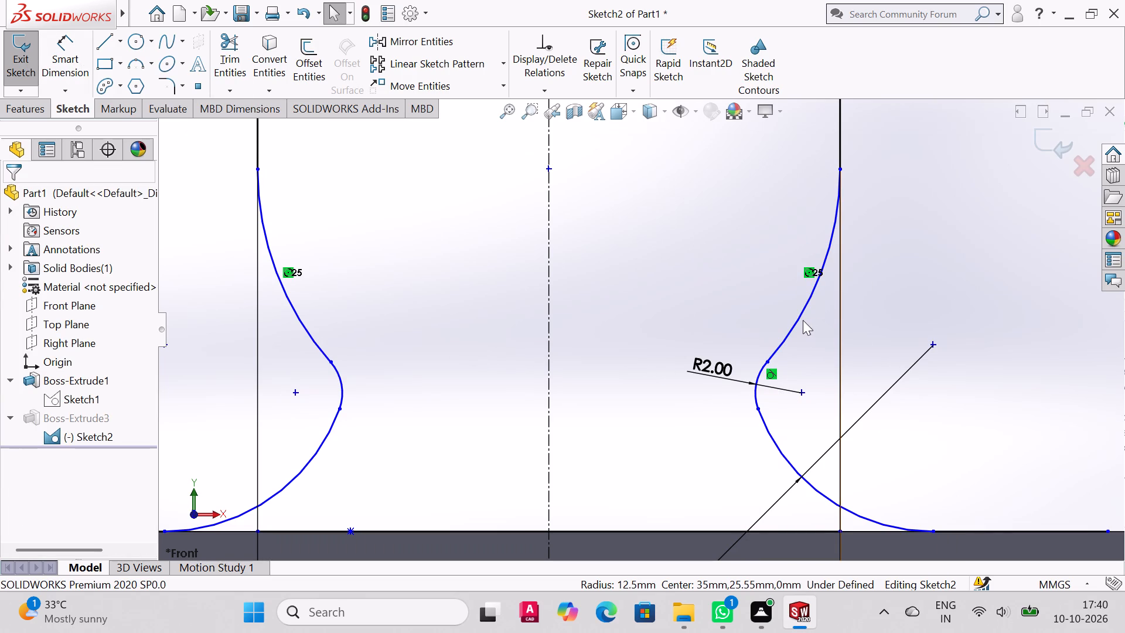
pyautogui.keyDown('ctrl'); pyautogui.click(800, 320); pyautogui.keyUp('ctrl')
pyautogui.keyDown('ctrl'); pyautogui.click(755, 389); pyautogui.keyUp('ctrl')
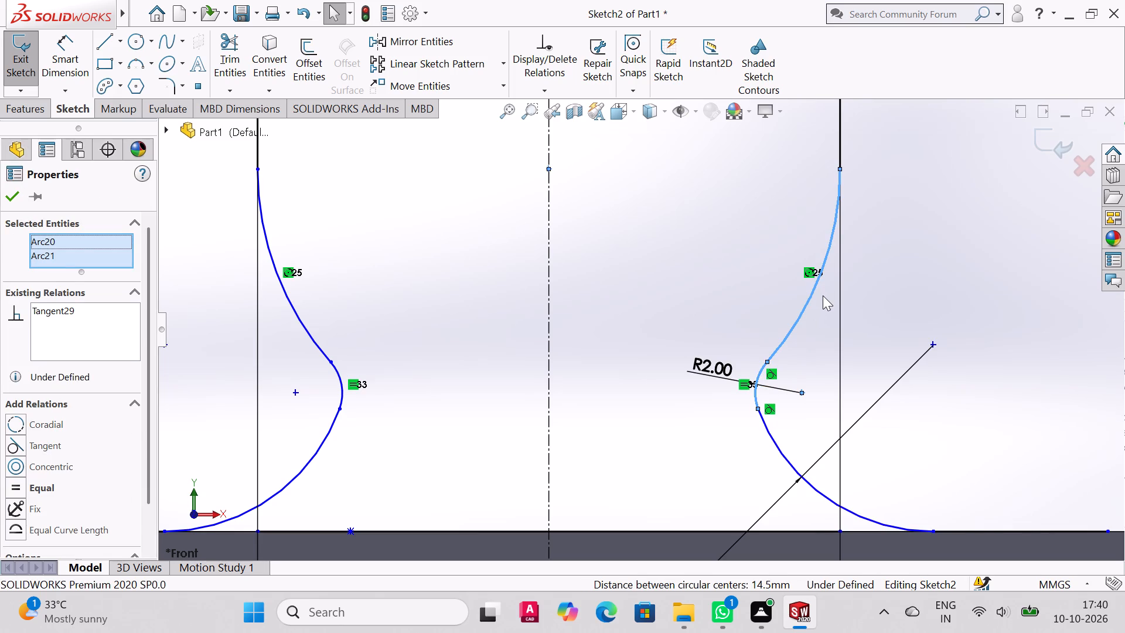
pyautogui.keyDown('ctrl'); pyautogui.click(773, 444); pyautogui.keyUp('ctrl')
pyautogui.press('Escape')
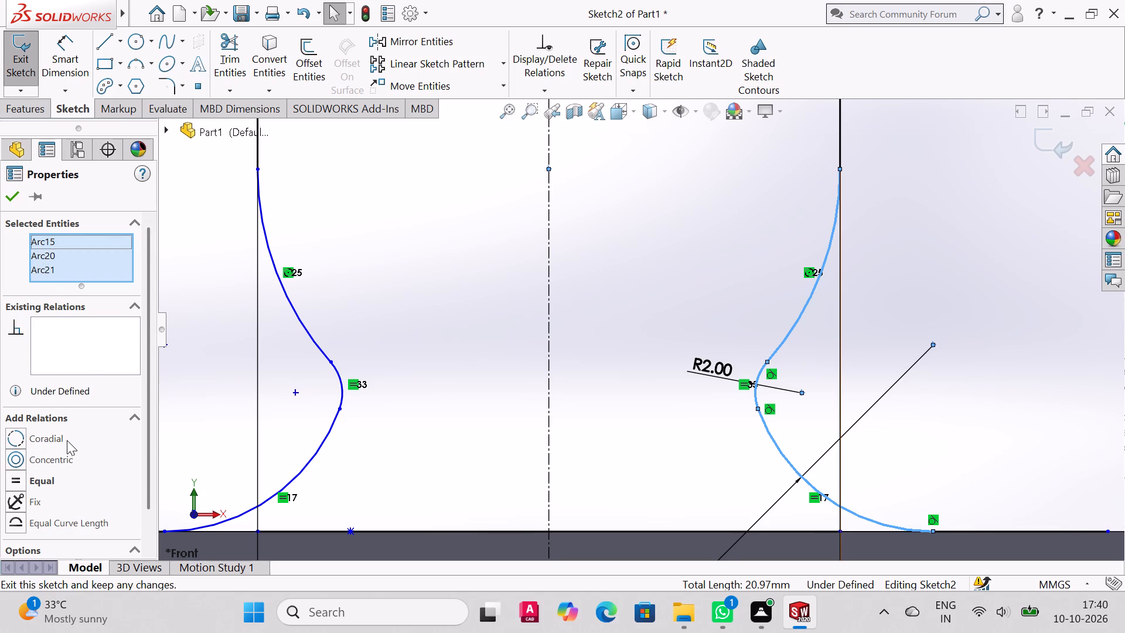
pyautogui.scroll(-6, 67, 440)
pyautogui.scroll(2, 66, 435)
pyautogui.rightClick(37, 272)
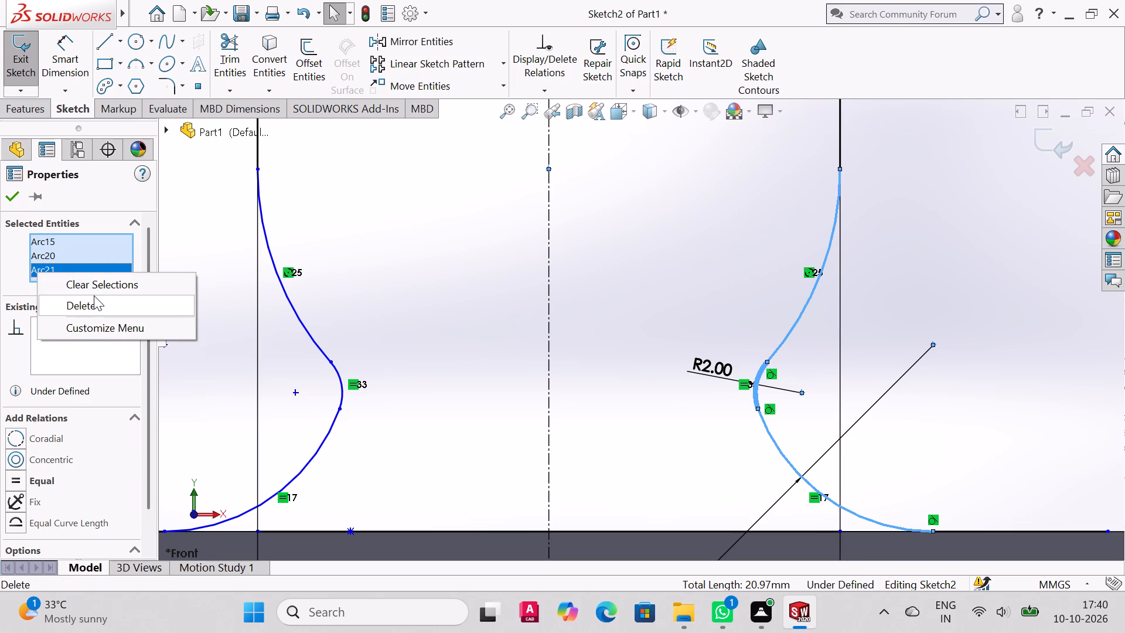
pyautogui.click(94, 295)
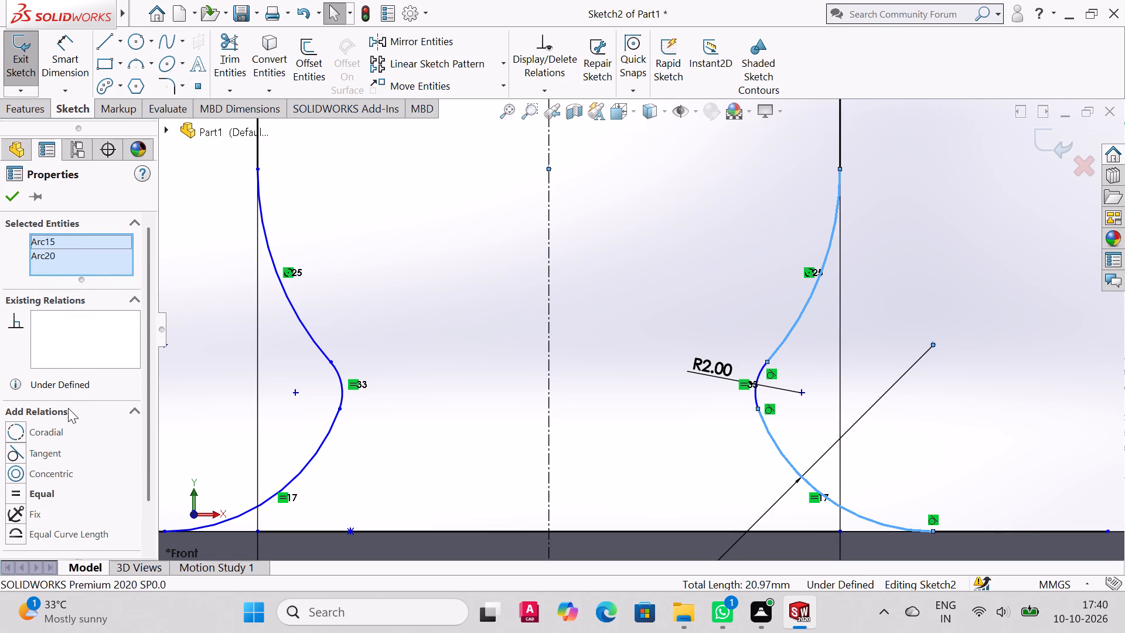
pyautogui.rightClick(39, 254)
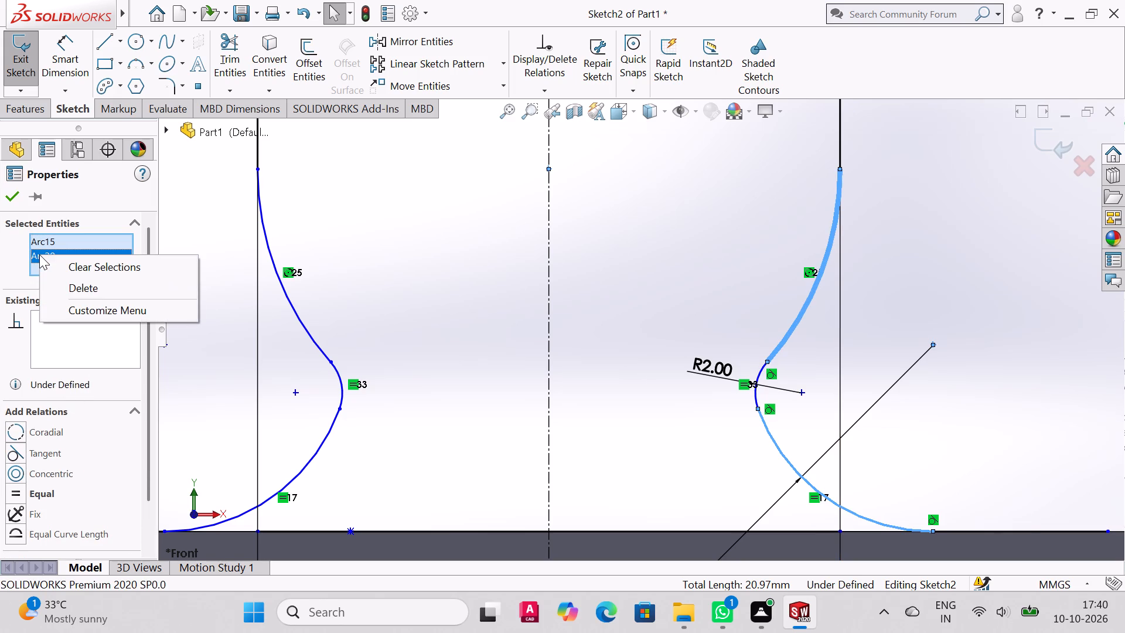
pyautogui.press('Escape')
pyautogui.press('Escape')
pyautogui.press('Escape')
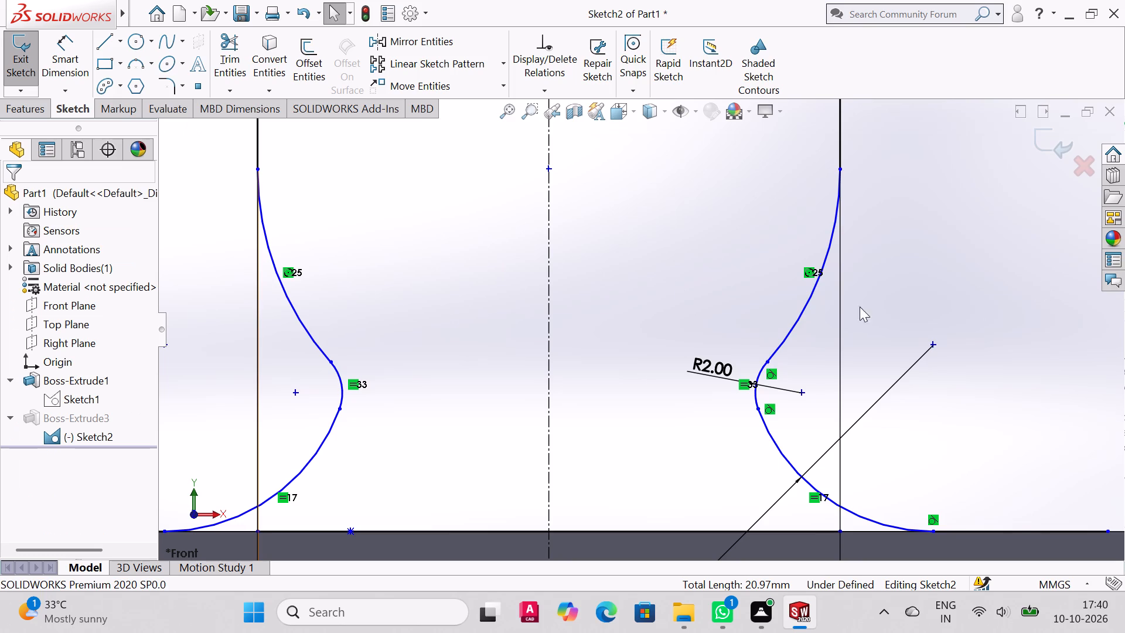
# Apply a tangent relation between the right-hand upper neck arc and the adjoining R2 arc of the web sketch.
pyautogui.keyDown('ctrl'); pyautogui.click(802, 309); pyautogui.keyUp('ctrl')
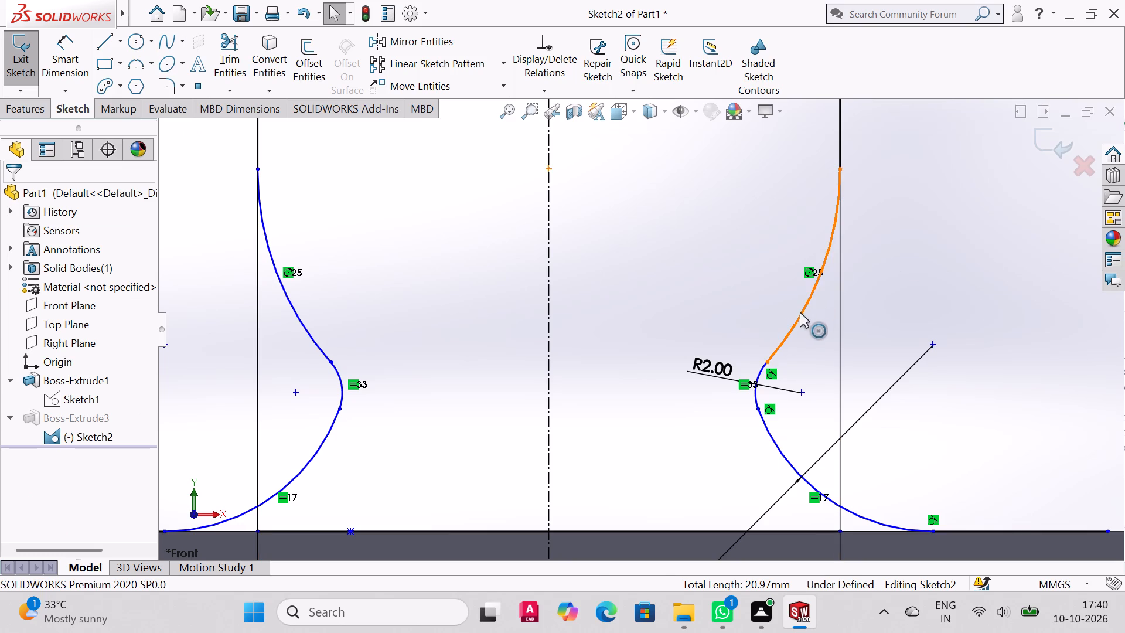
pyautogui.keyDown('ctrl'); pyautogui.click(758, 390); pyautogui.keyUp('ctrl')
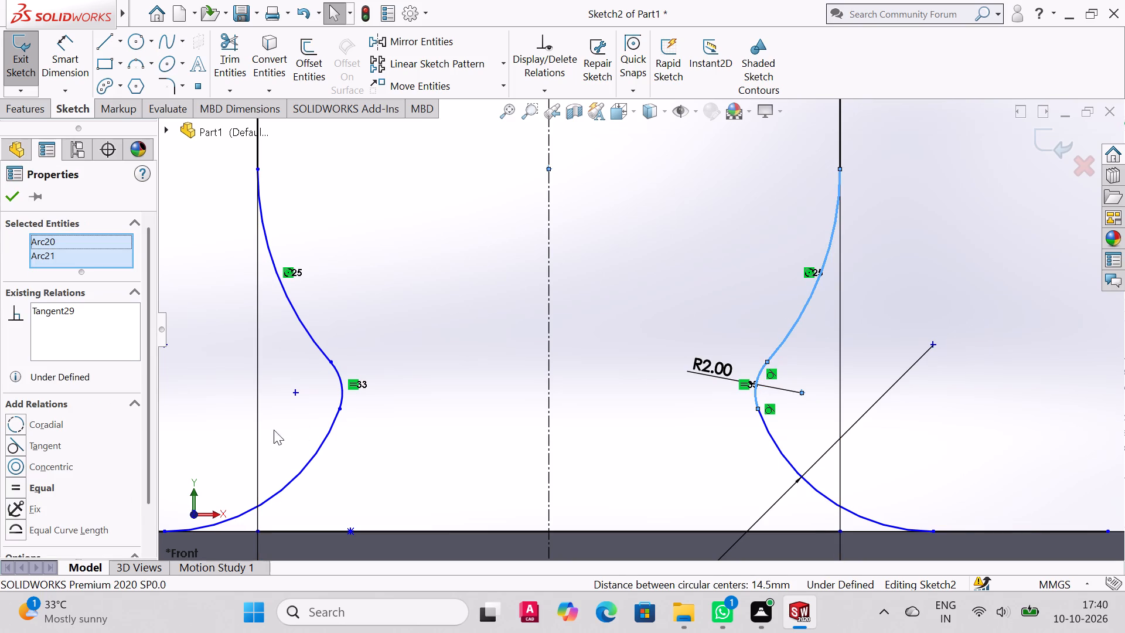
pyautogui.scroll(-1, 90, 385)
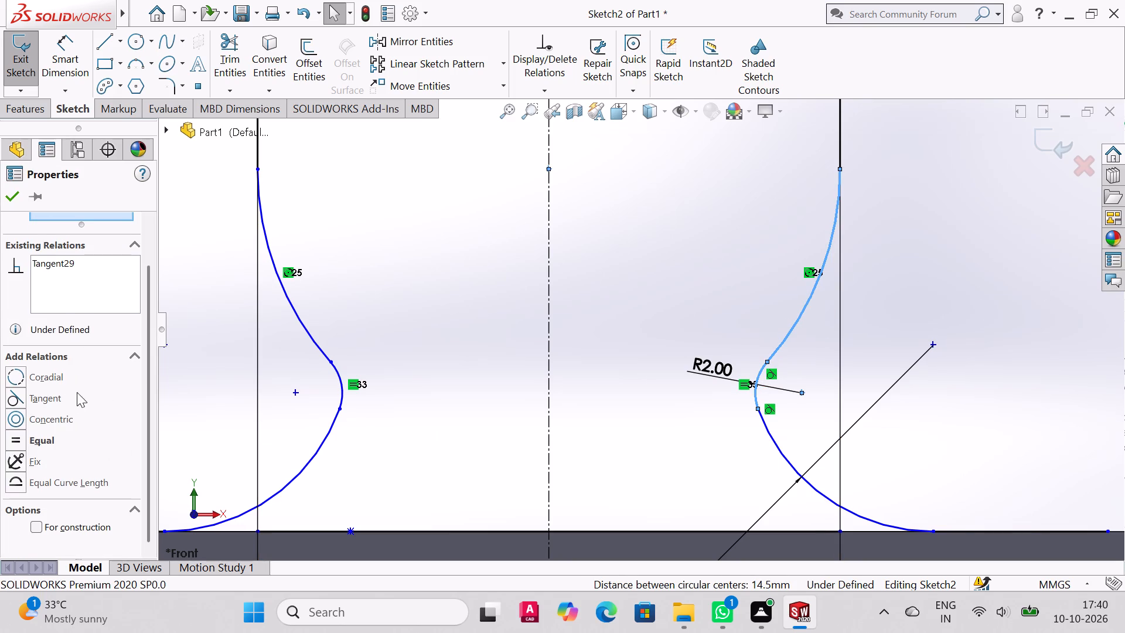
pyautogui.click(53, 398)
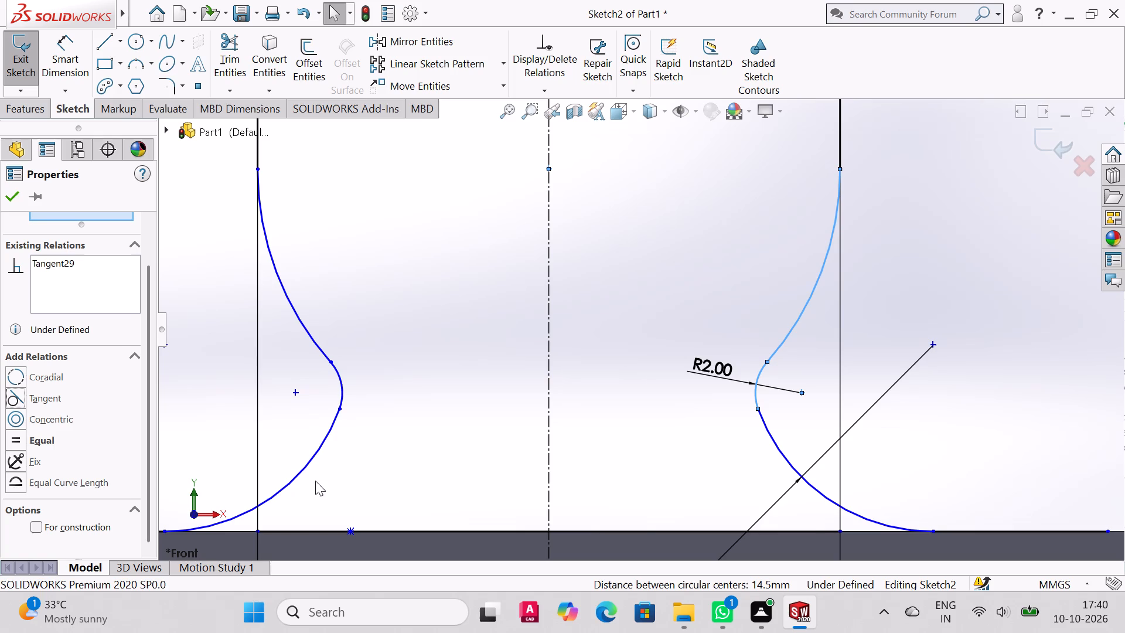
pyautogui.click(18, 199)
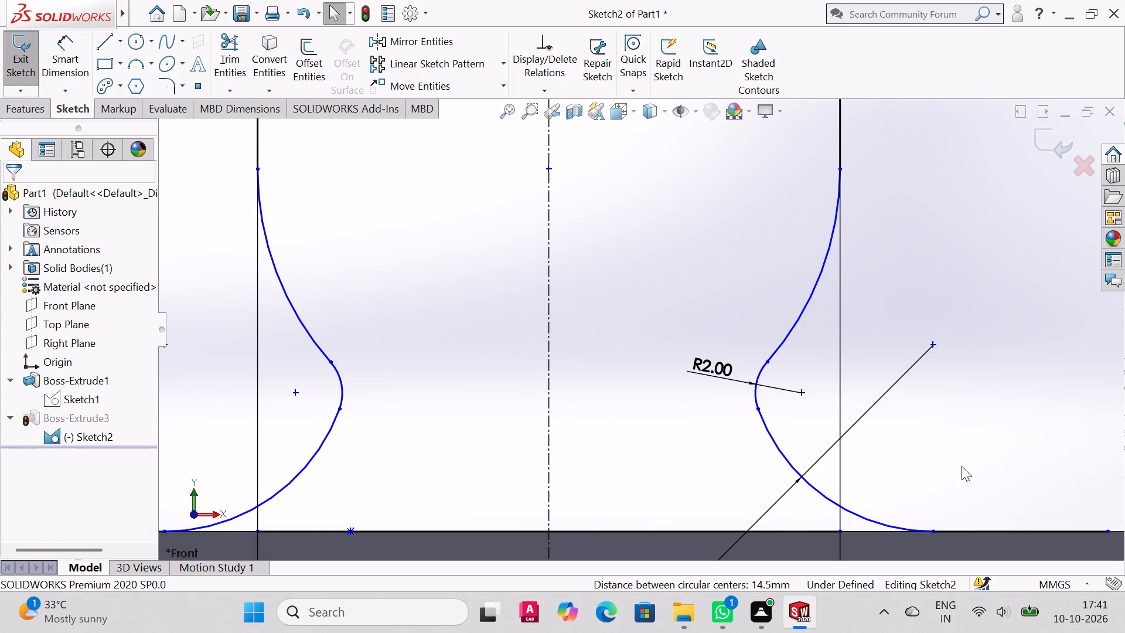
# Apply a tangent relation between the right-hand R2 neck arc and the R8 arc running into the base plate.
pyautogui.keyDown('ctrl'); pyautogui.click(757, 397); pyautogui.keyUp('ctrl')
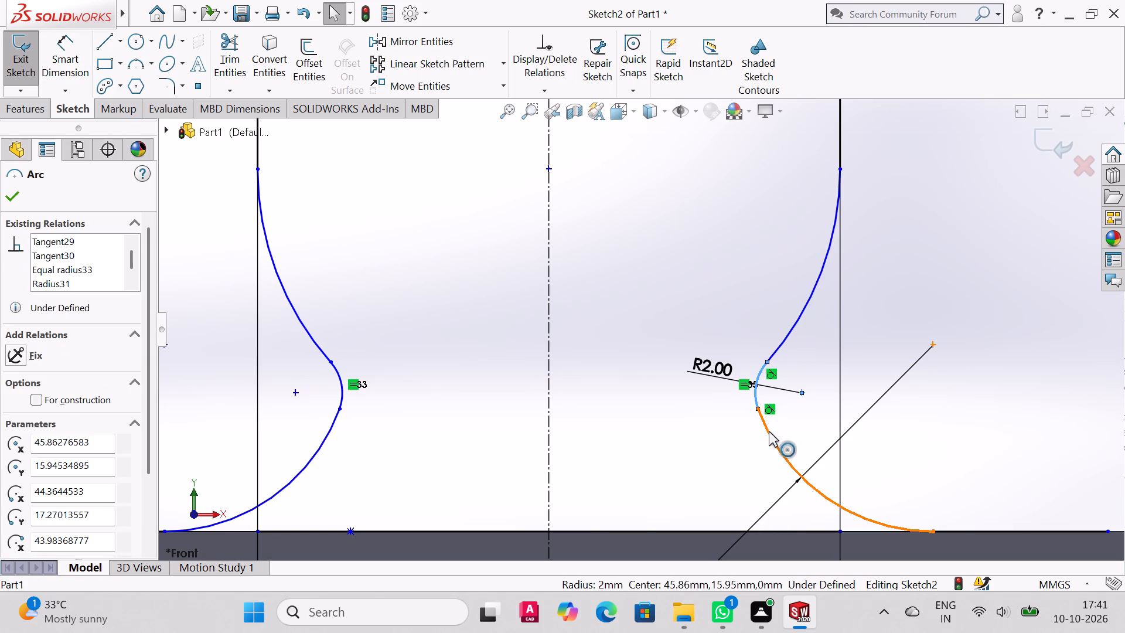
pyautogui.keyDown('ctrl'); pyautogui.click(769, 433); pyautogui.keyUp('ctrl')
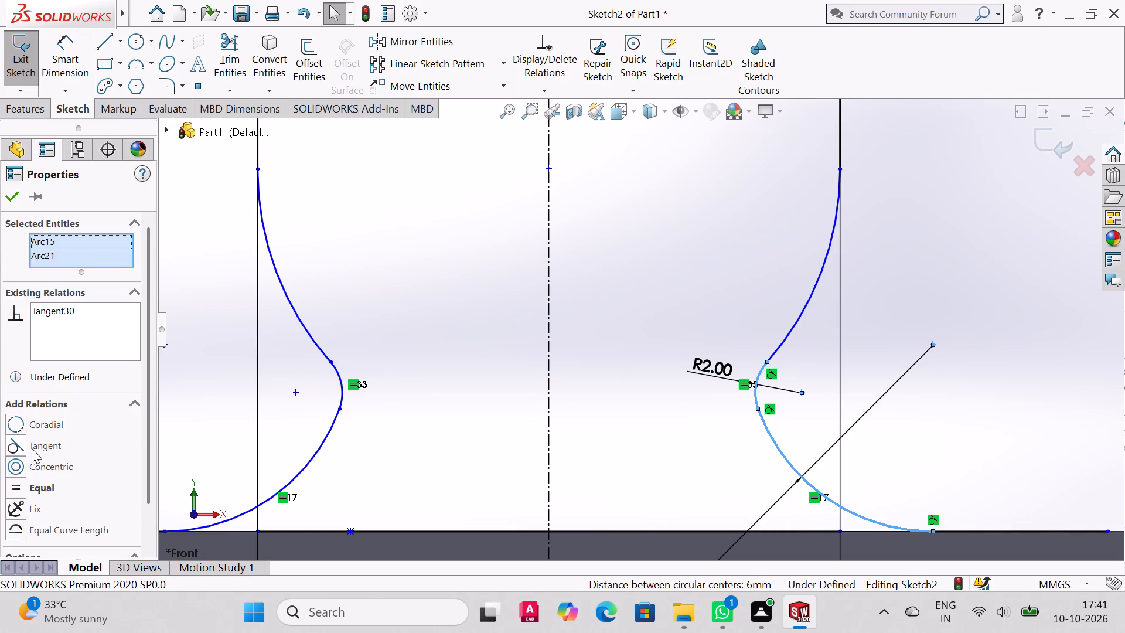
pyautogui.click(32, 448)
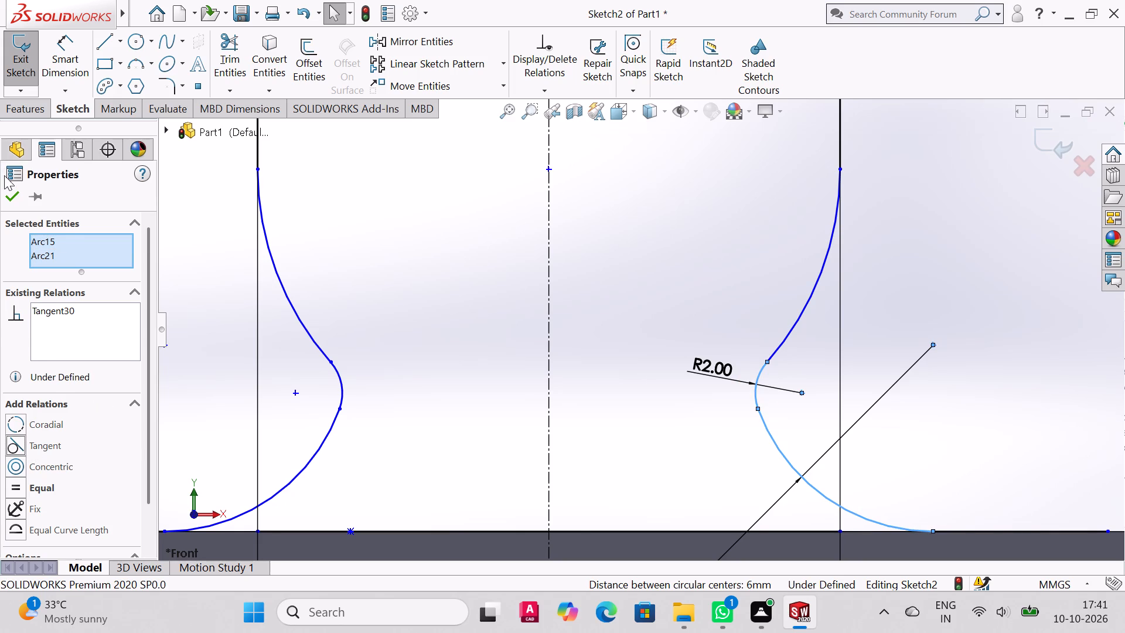
pyautogui.click(9, 189)
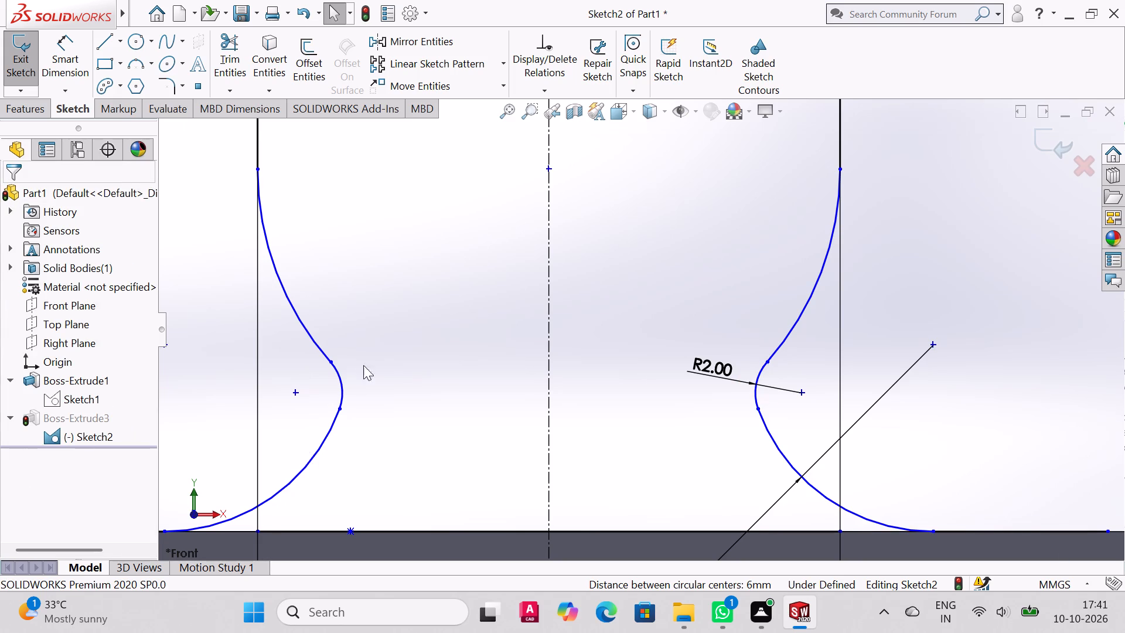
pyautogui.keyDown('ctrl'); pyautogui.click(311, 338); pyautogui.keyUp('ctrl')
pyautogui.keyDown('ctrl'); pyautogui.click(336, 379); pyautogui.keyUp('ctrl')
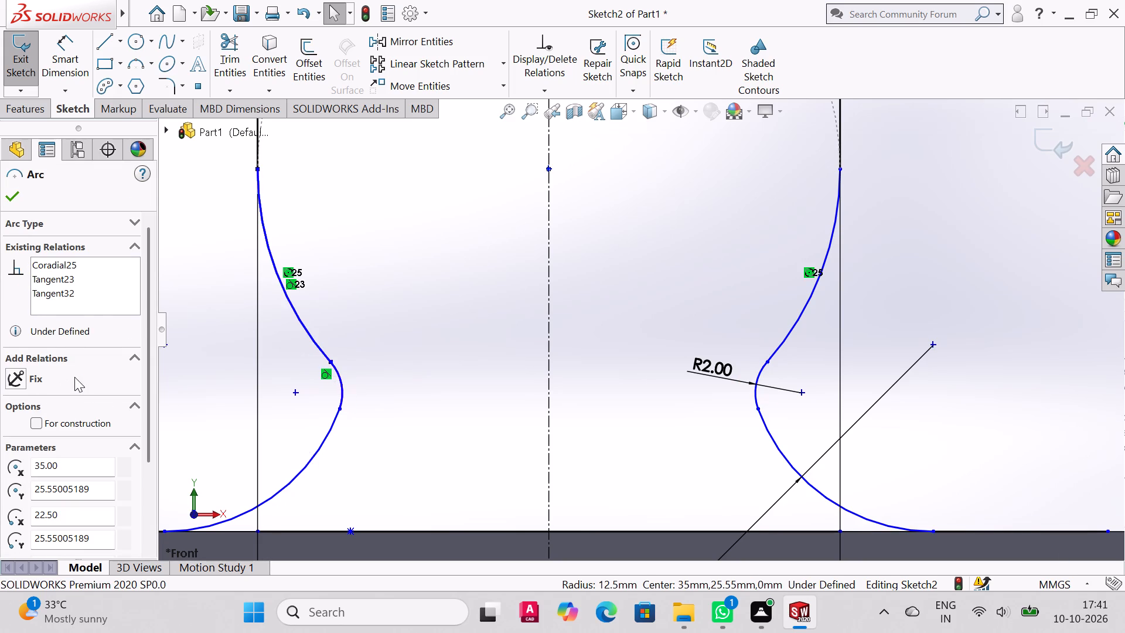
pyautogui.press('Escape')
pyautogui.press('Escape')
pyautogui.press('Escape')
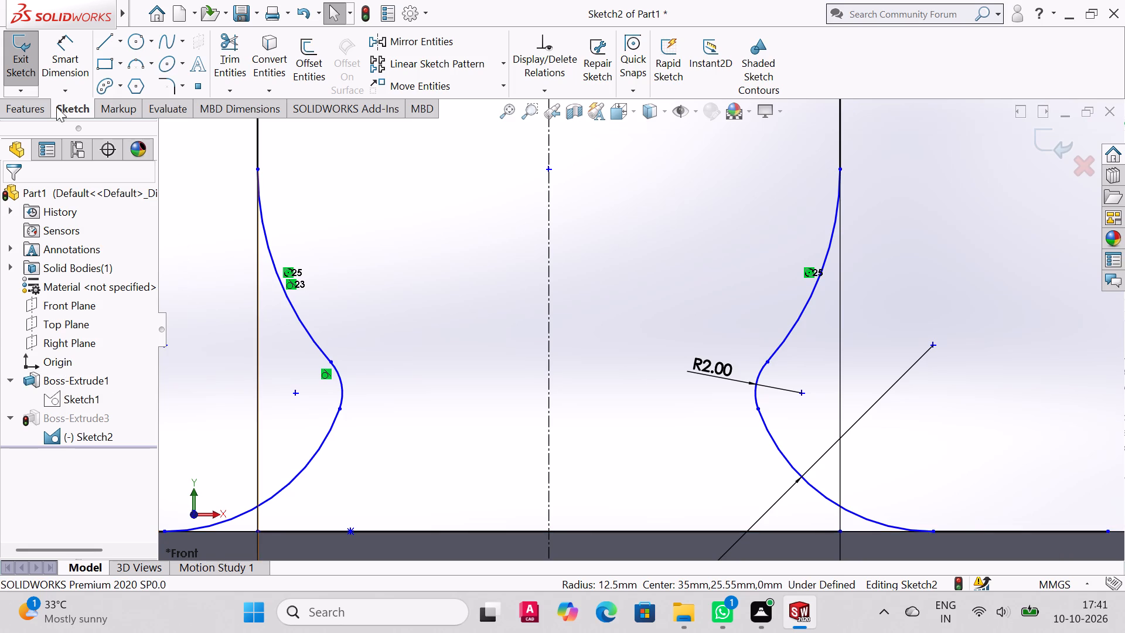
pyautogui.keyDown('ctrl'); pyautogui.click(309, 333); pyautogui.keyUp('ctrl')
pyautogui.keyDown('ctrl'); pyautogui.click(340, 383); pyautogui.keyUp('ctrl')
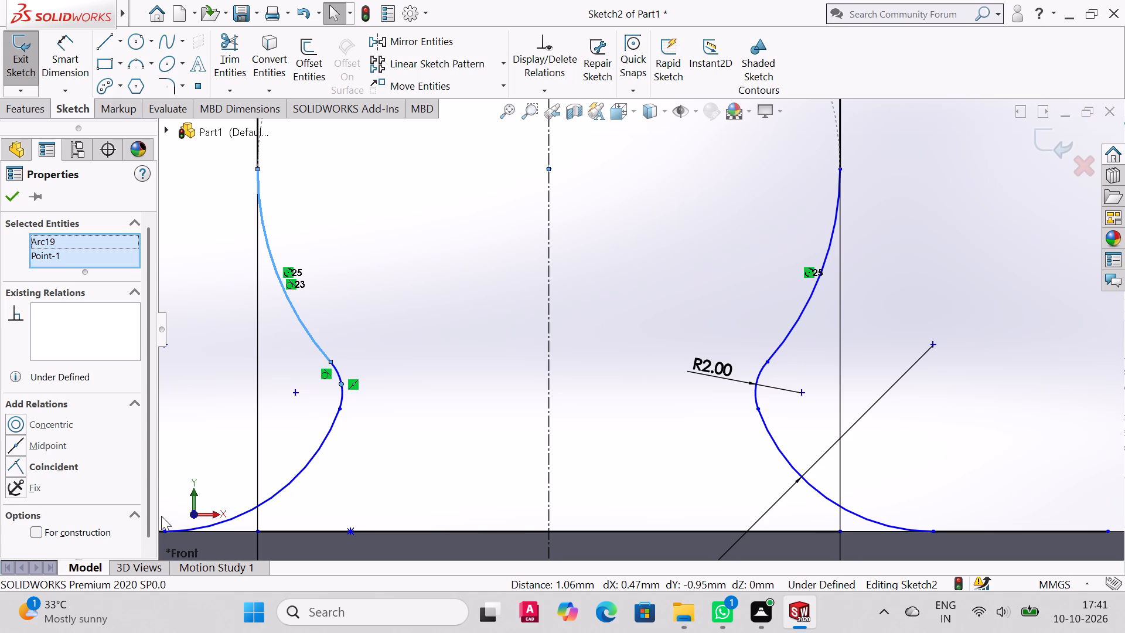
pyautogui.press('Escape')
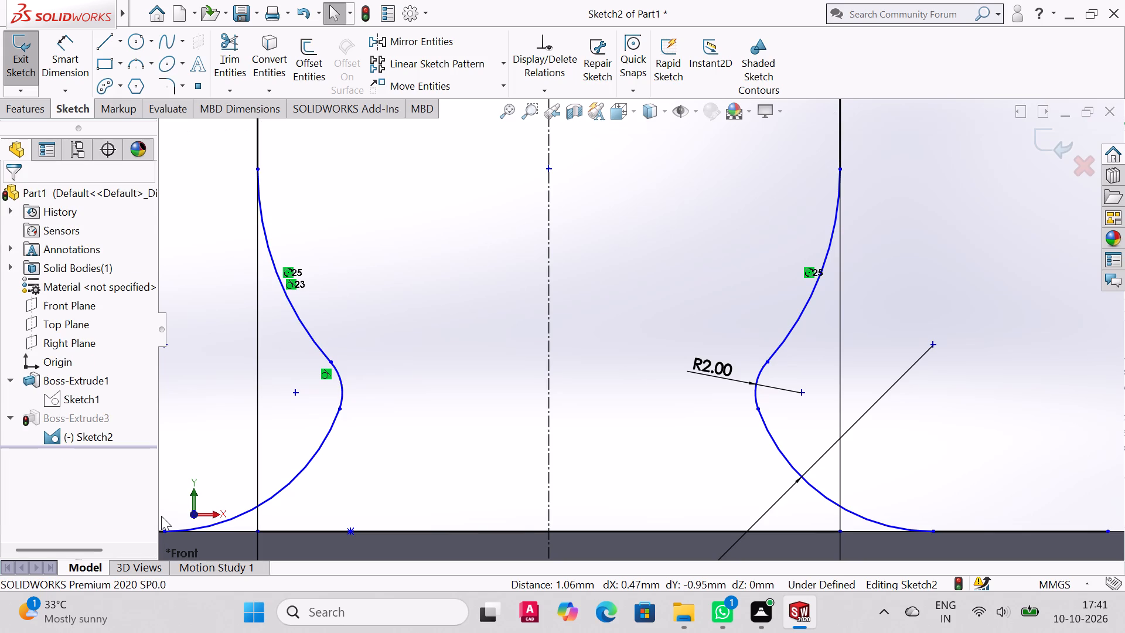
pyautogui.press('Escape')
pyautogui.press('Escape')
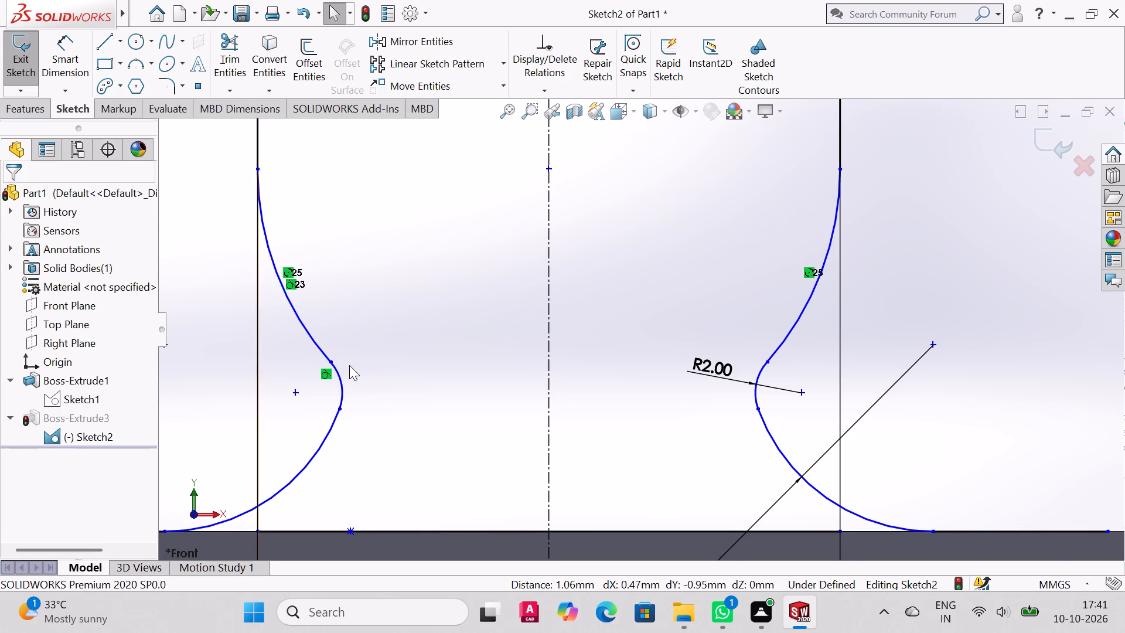
# Apply a tangent relation between the left-hand upper neck arc and the adjoining R2 arc of the web sketch.
pyautogui.keyDown('ctrl'); pyautogui.click(343, 396); pyautogui.keyUp('ctrl')
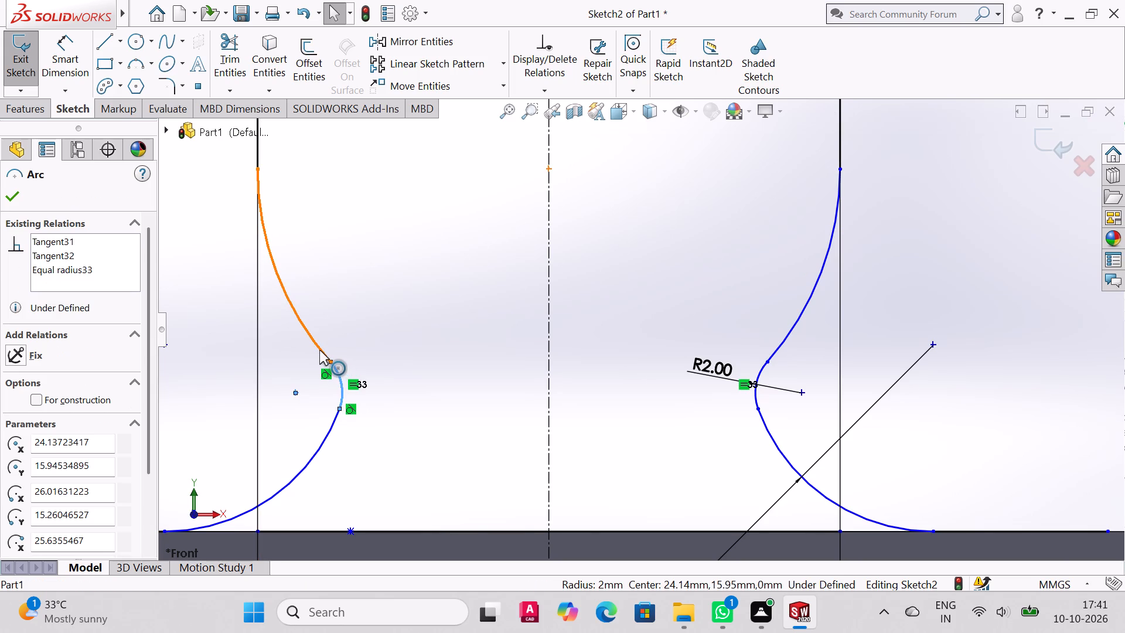
pyautogui.keyDown('ctrl'); pyautogui.click(319, 349); pyautogui.keyUp('ctrl')
pyautogui.click(14, 448)
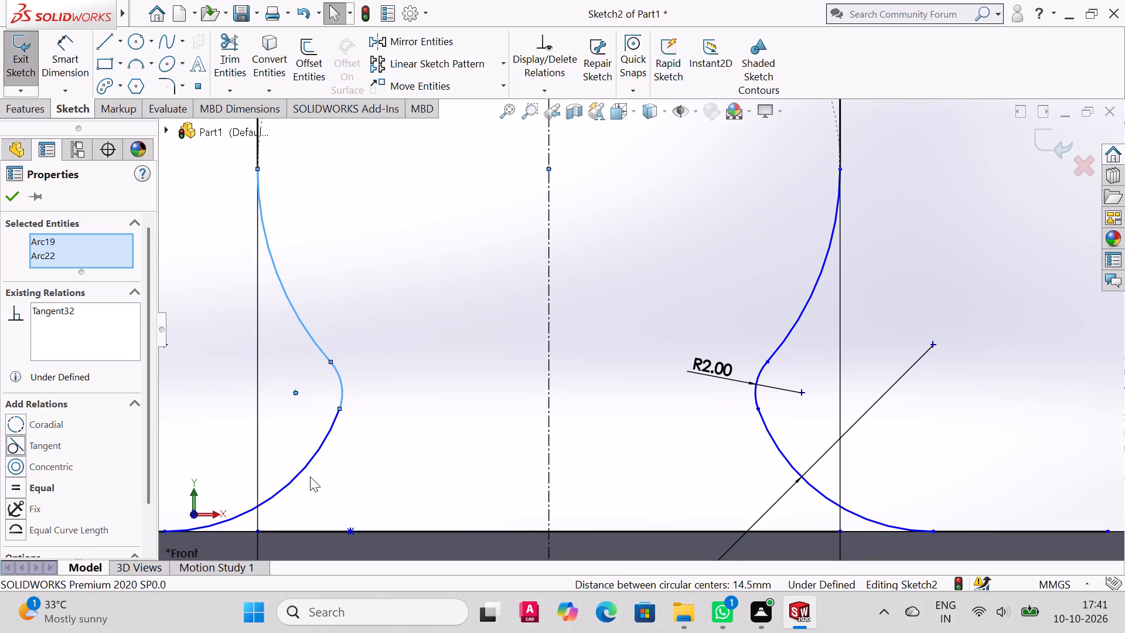
pyautogui.click(11, 205)
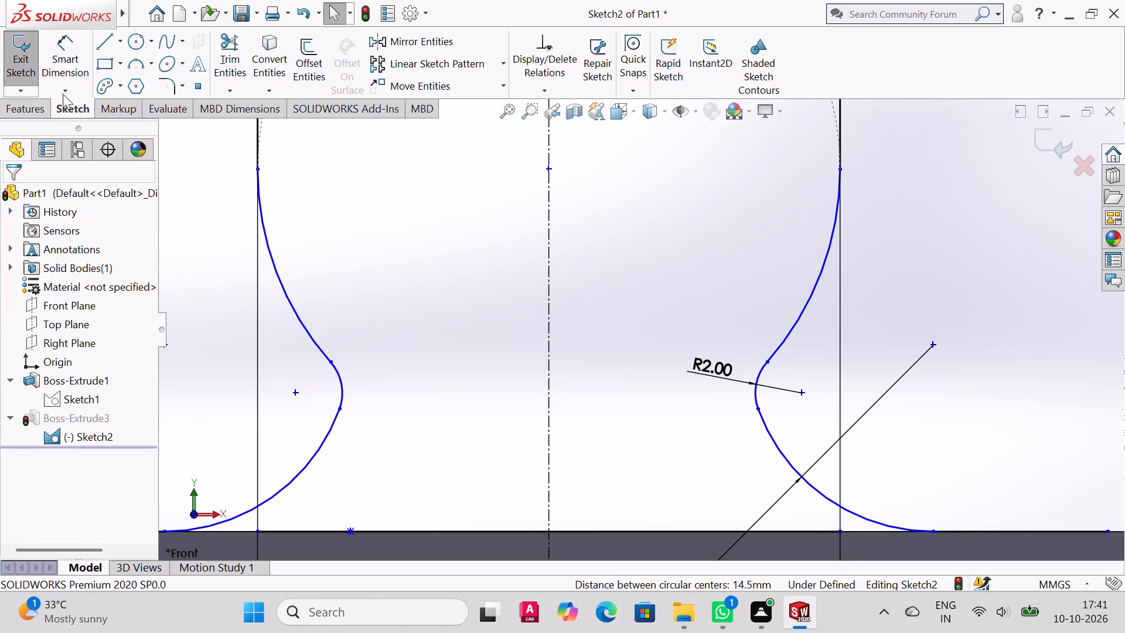
# Apply a tangent relation between the left-hand R2 neck arc and the R8 arc running into the base plate.
pyautogui.keyDown('ctrl'); pyautogui.click(310, 466); pyautogui.keyUp('ctrl')
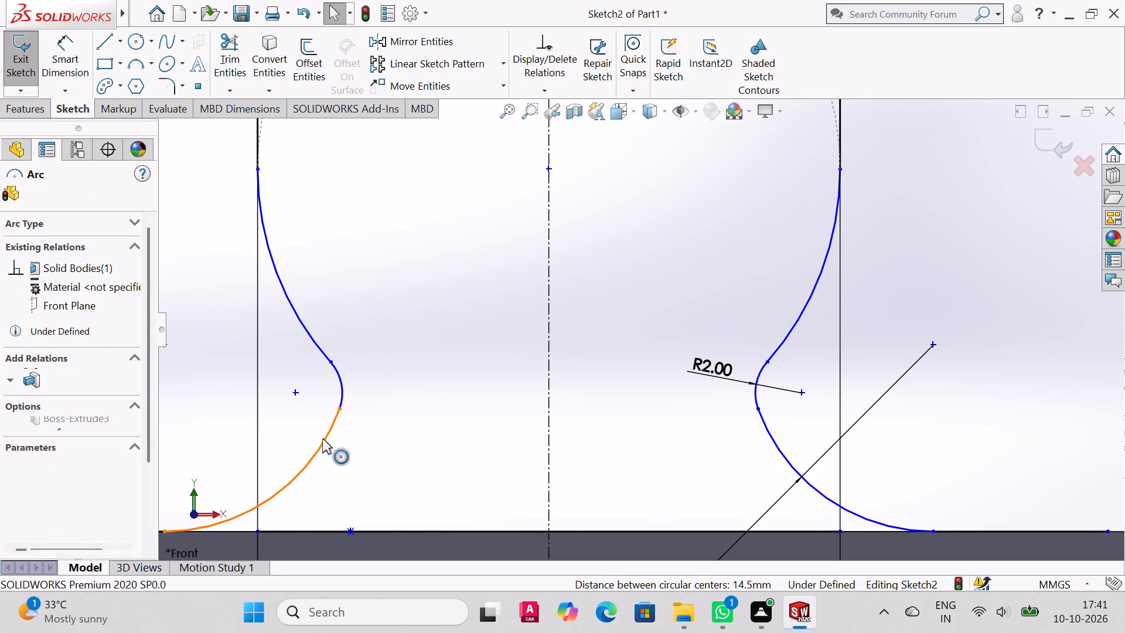
pyautogui.keyDown('ctrl'); pyautogui.click(343, 393); pyautogui.keyUp('ctrl')
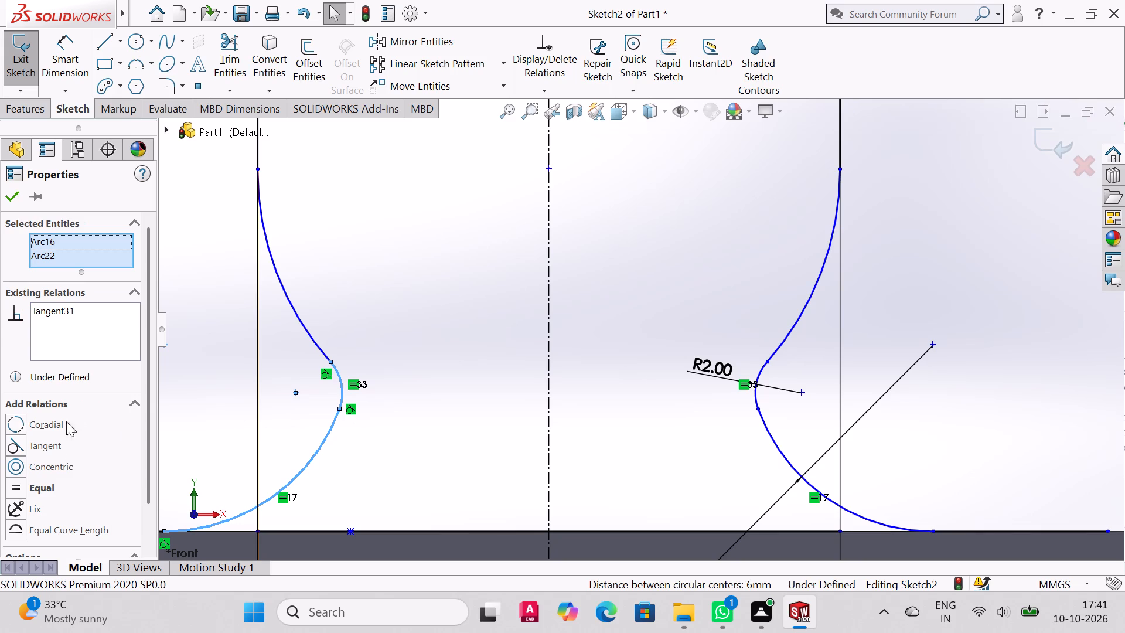
pyautogui.click(32, 443)
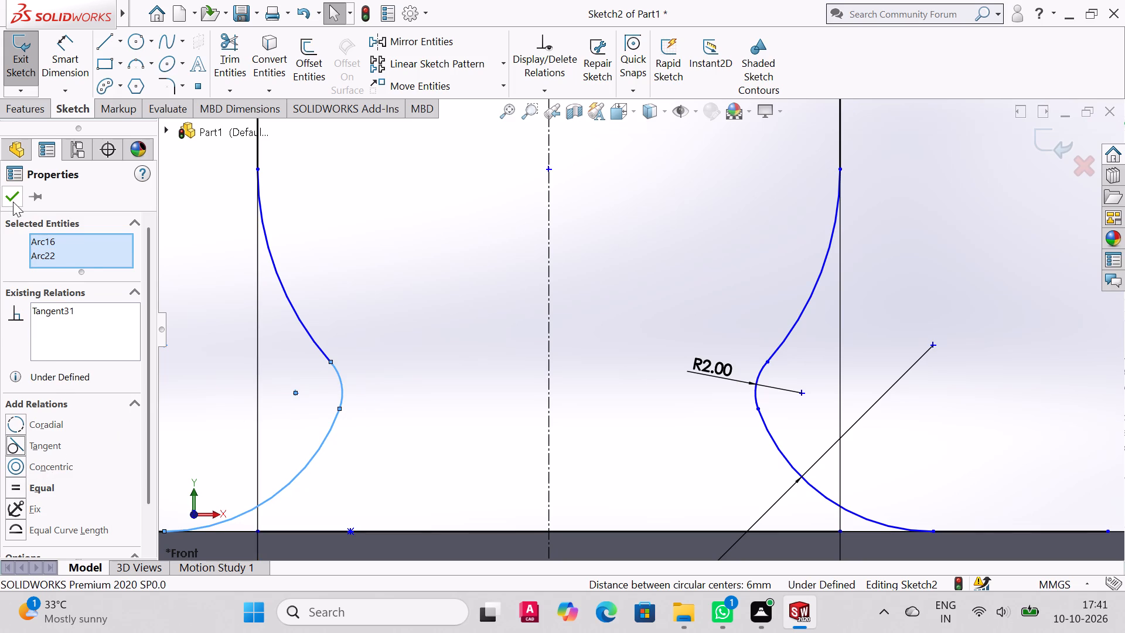
pyautogui.click(13, 202)
# Delete the 25 mm horizontal line across the web's foot and the 7.5 mm line outside the left-hand R8 arc.
pyautogui.scroll(3, 646, 446)
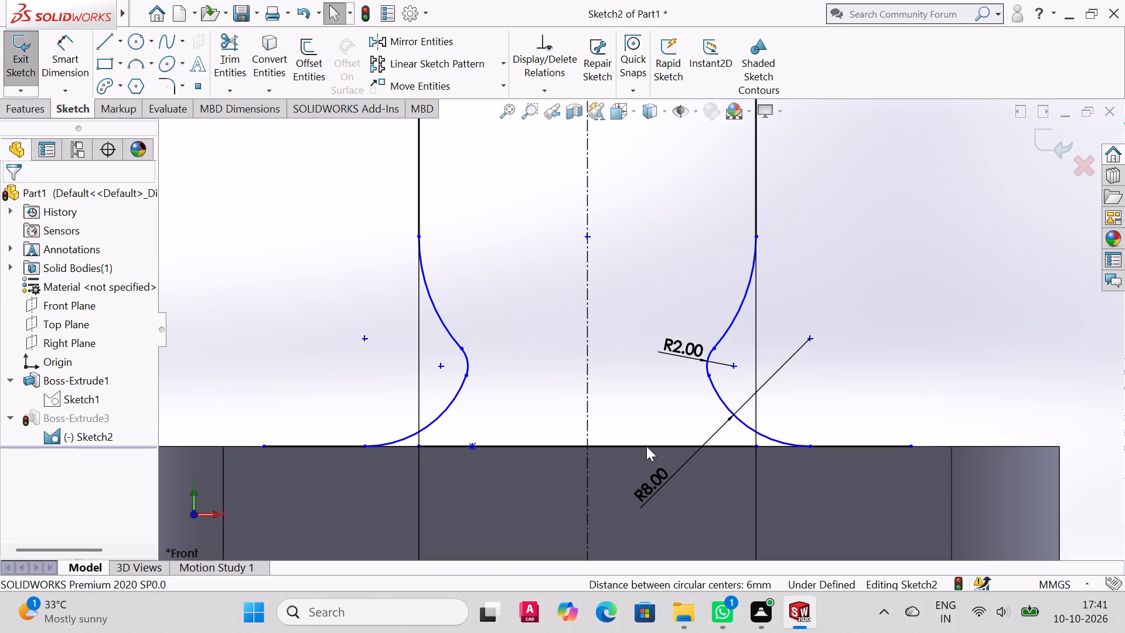
pyautogui.scroll(1, 744, 397)
pyautogui.scroll(-2, 744, 397)
pyautogui.moveTo(462, 492); pyautogui.dragTo(510, 506)
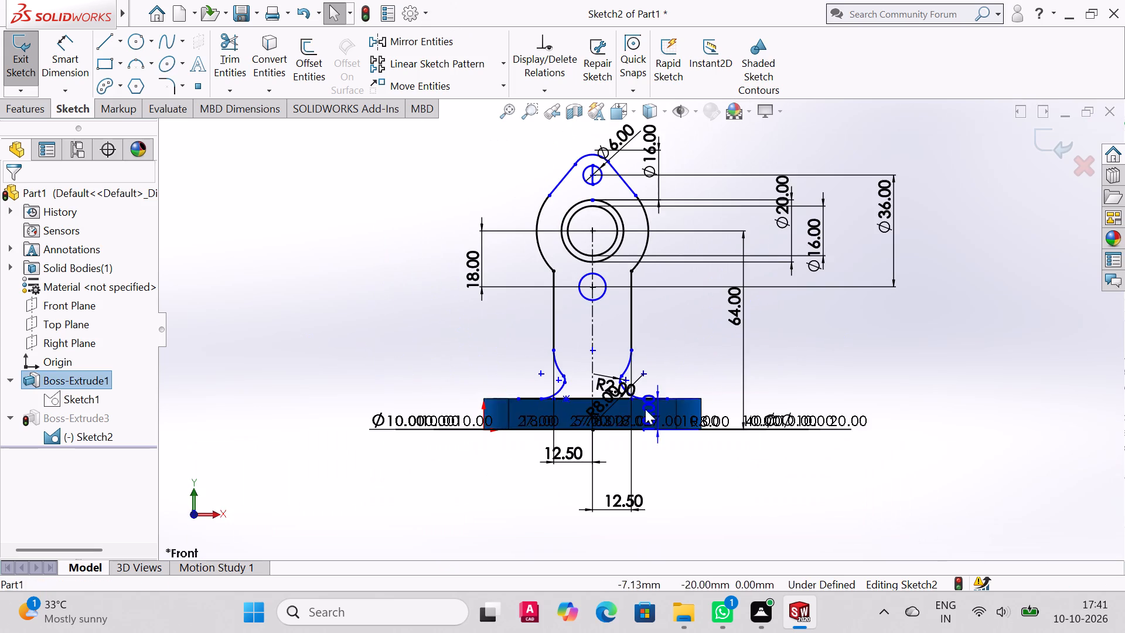
pyautogui.press('Escape')
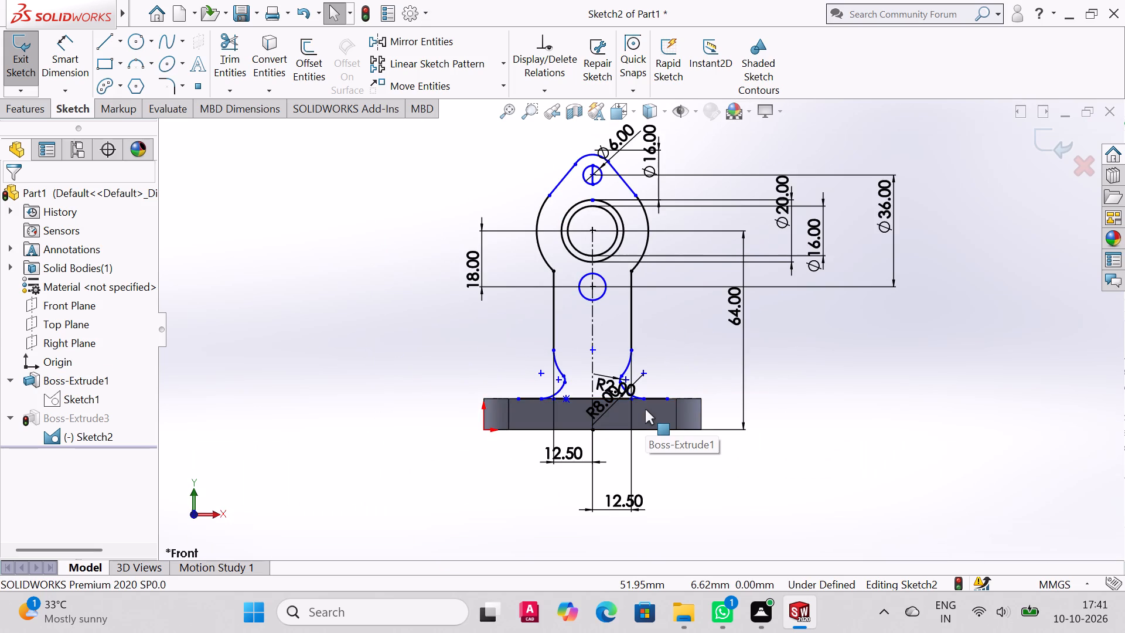
pyautogui.scroll(3, 658, 393)
pyautogui.scroll(-10, 658, 393)
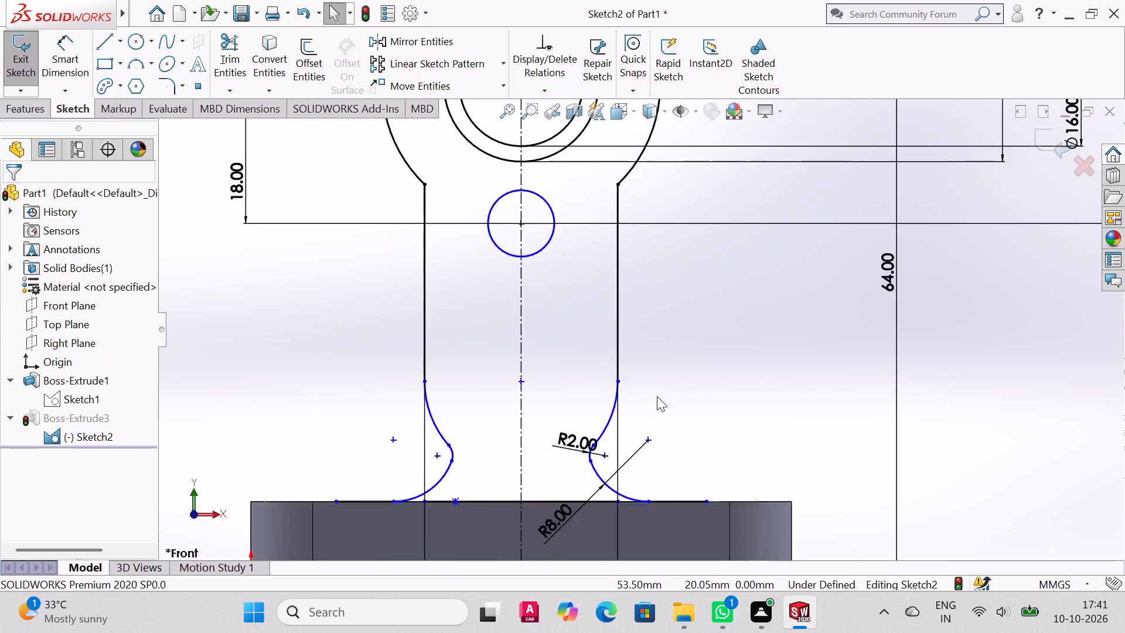
pyautogui.click(436, 533)
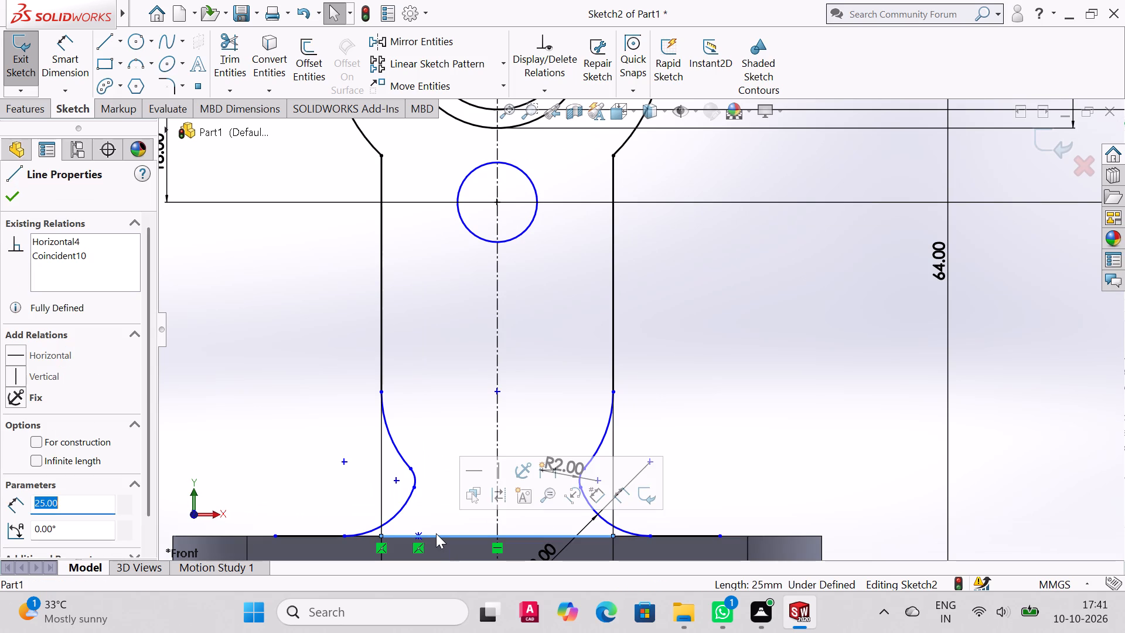
pyautogui.press('Delete')
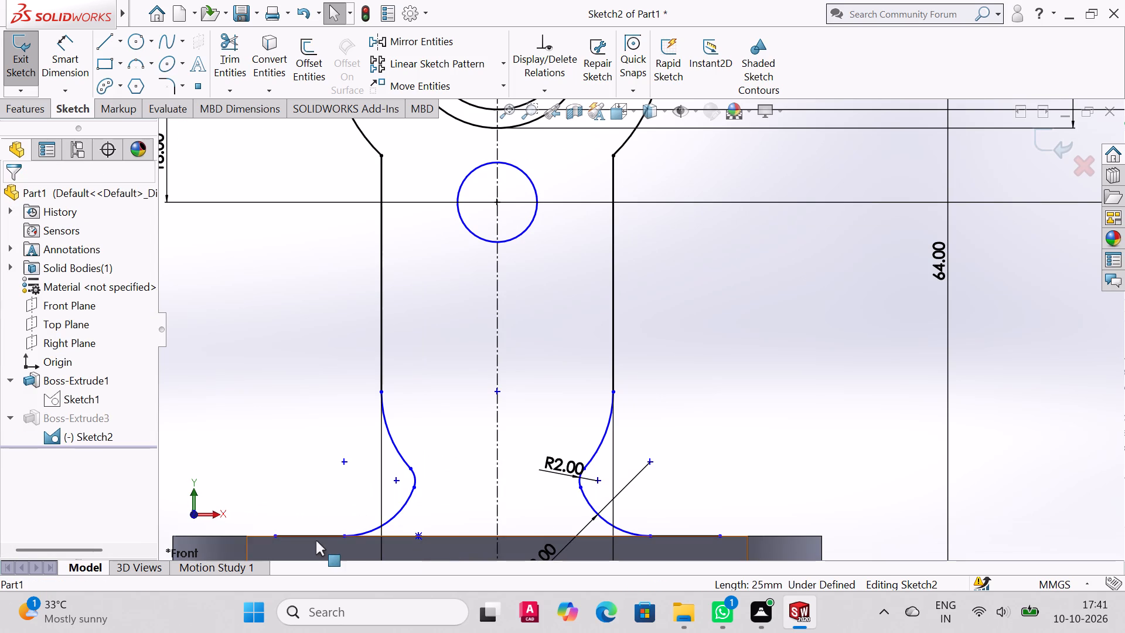
pyautogui.click(316, 537)
pyautogui.press('Delete')
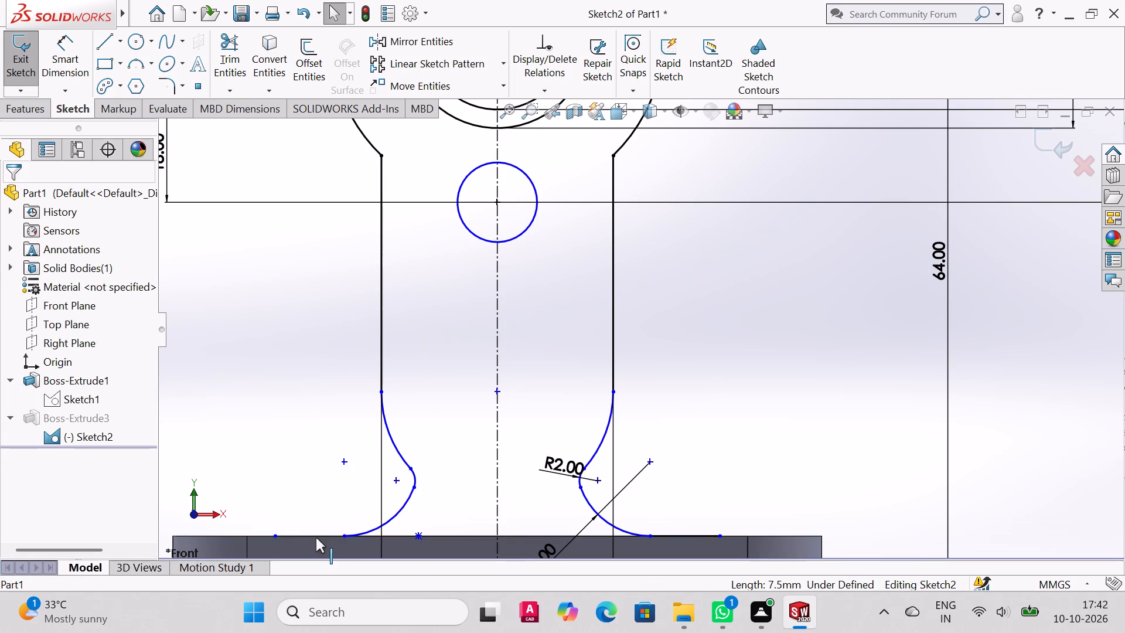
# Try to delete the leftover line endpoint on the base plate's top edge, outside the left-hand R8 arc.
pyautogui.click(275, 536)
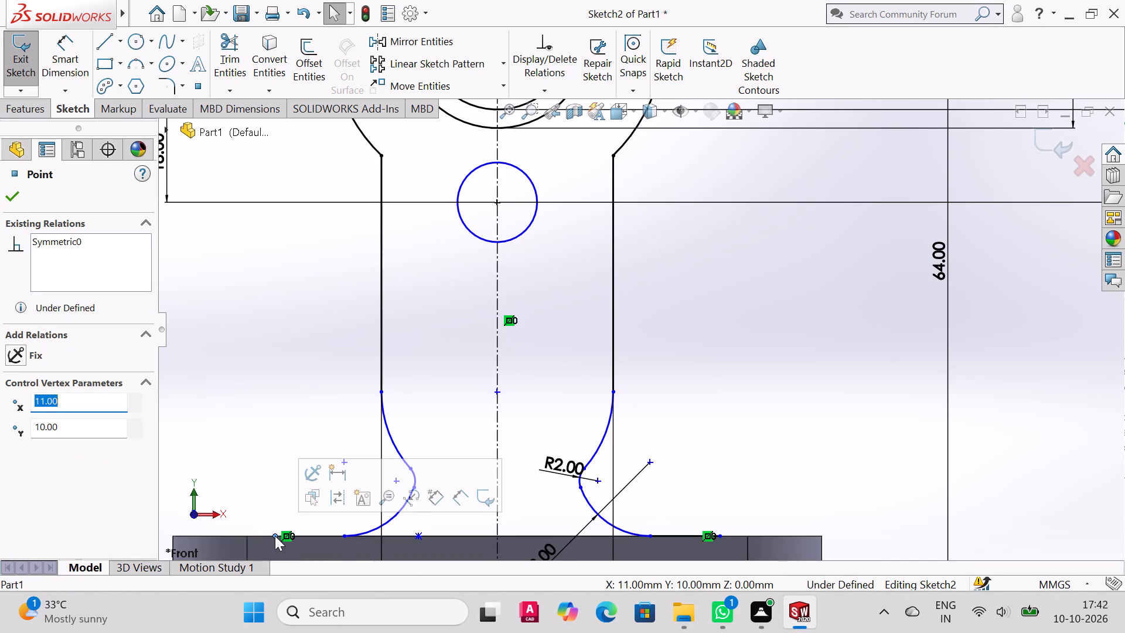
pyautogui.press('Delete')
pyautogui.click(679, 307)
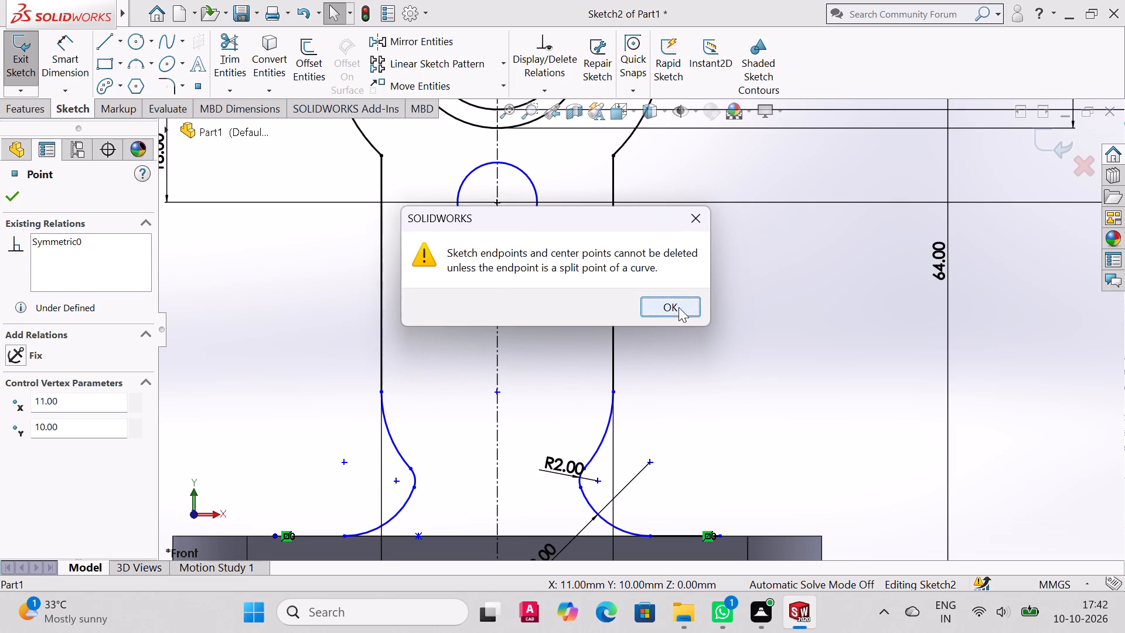
# Delete the stray sketch point between the R8 arcs and the remaining horizontal lines along the base plate's top edge.
pyautogui.click(420, 536)
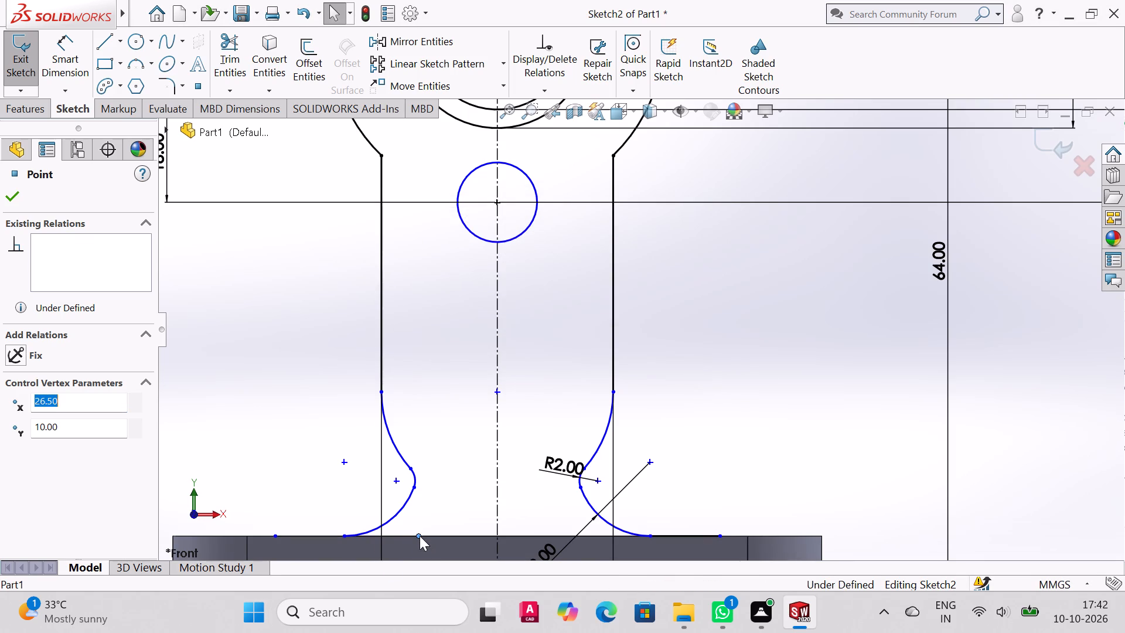
pyautogui.press('Delete')
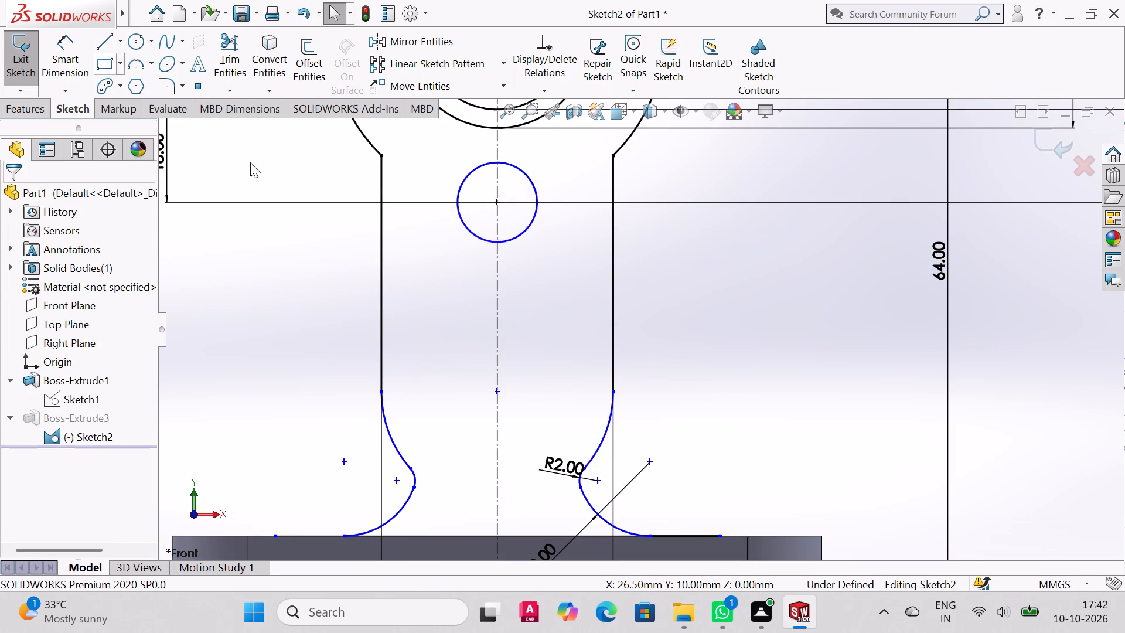
pyautogui.click(697, 535)
pyautogui.press('Delete')
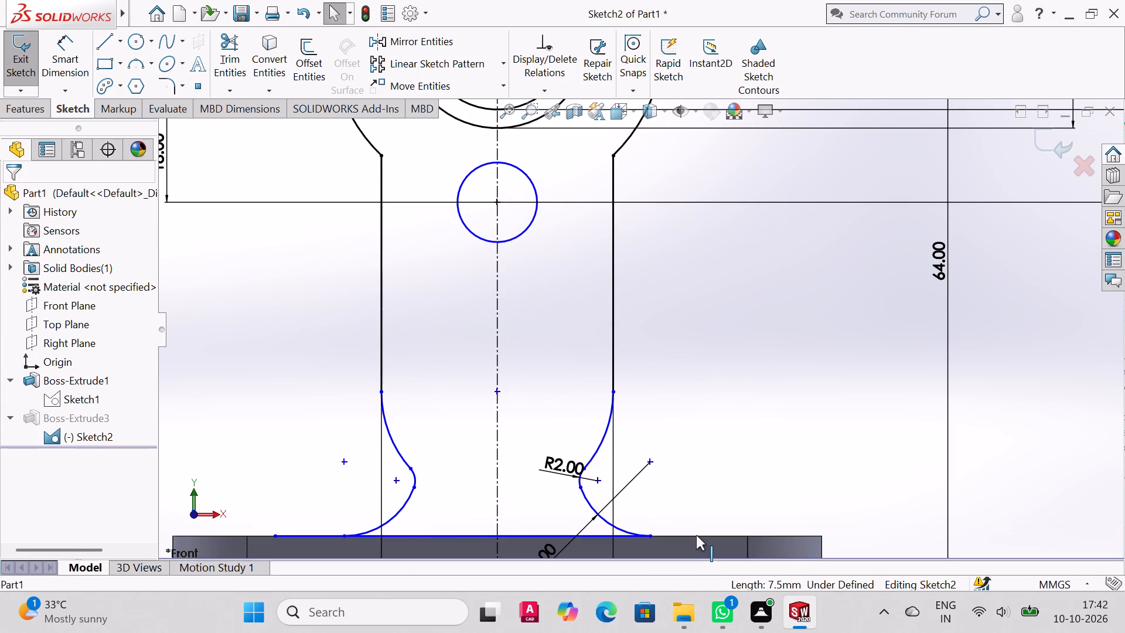
pyautogui.click(298, 536)
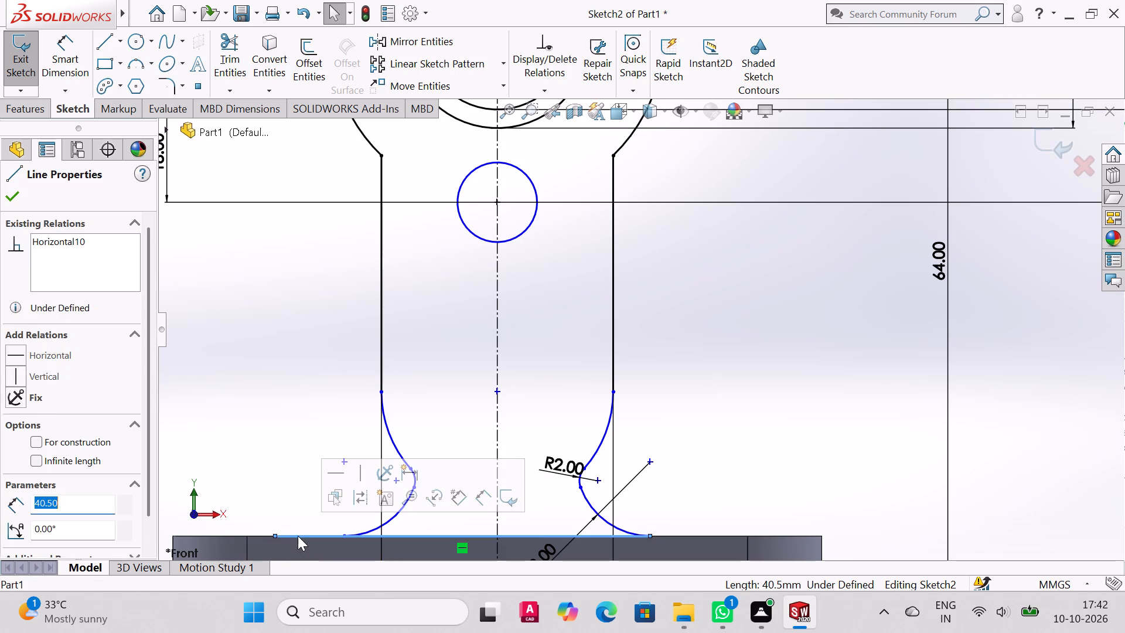
pyautogui.press('Delete')
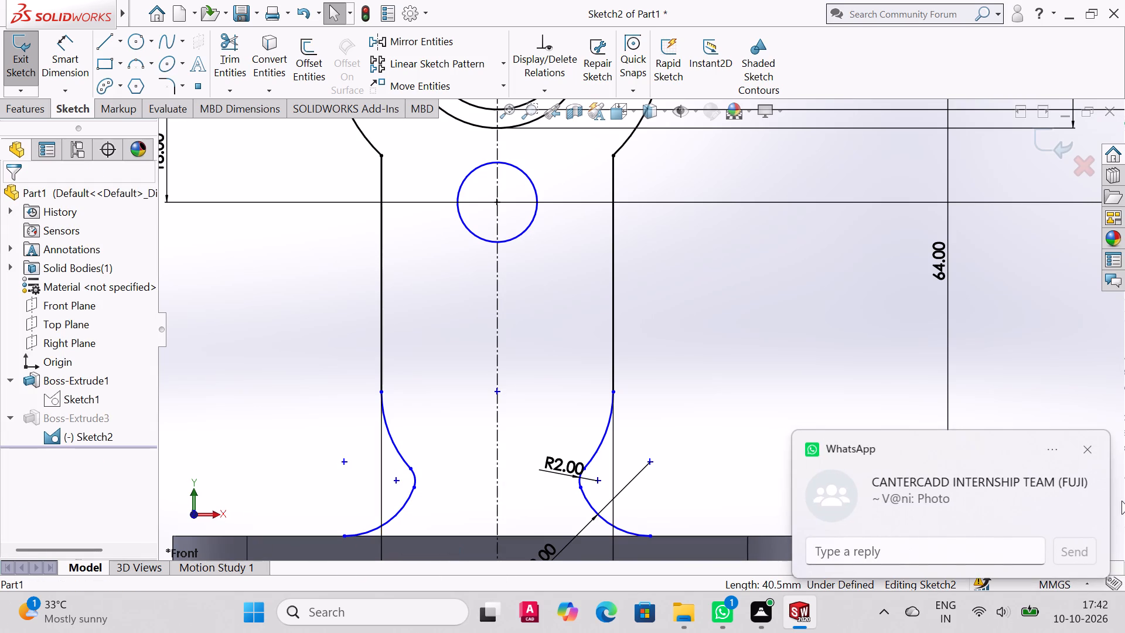
pyautogui.click(1091, 443)
# Draw a horizontal line along the base plate's top edge joining the lower ends of the two R8 arcs.
pyautogui.click(111, 40)
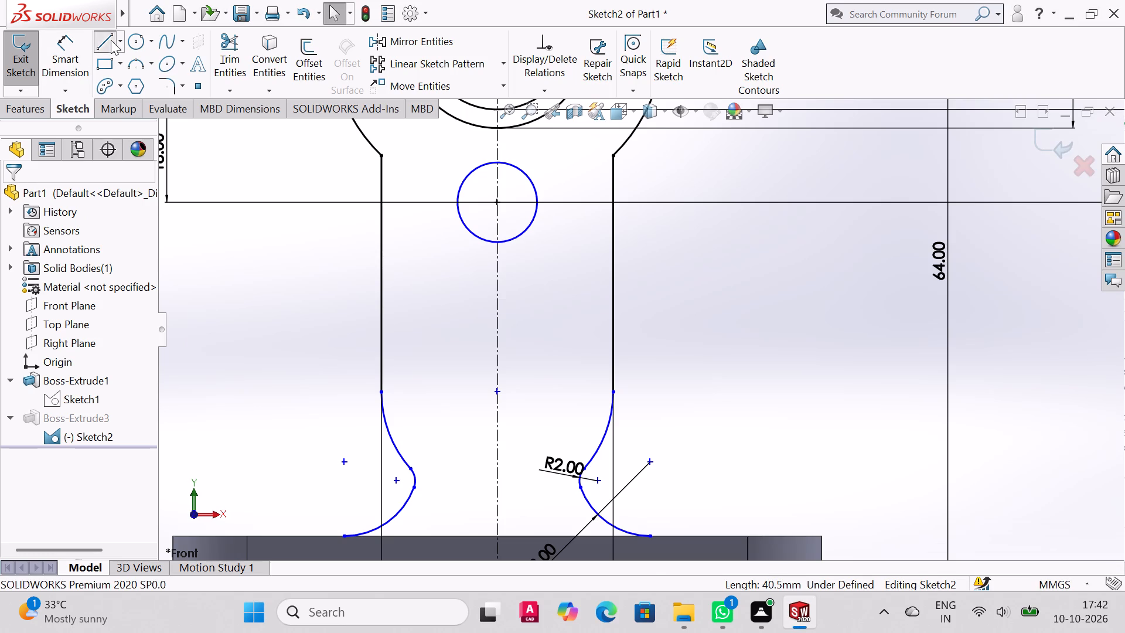
pyautogui.click(344, 537)
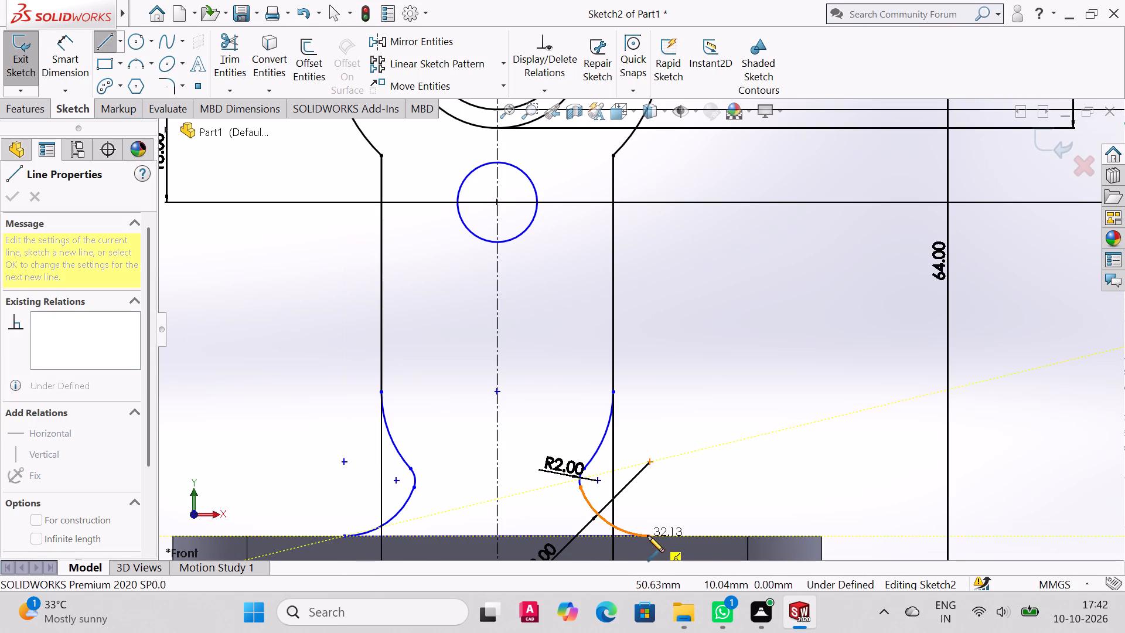
pyautogui.click(652, 536)
pyautogui.rightClick(655, 556)
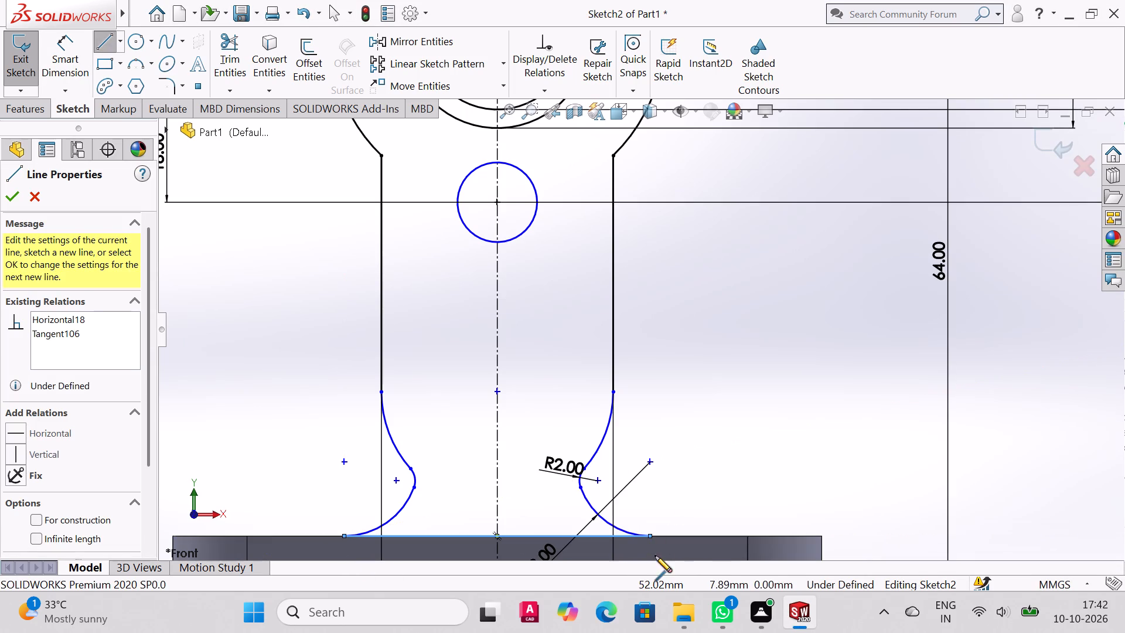
pyautogui.click(702, 461)
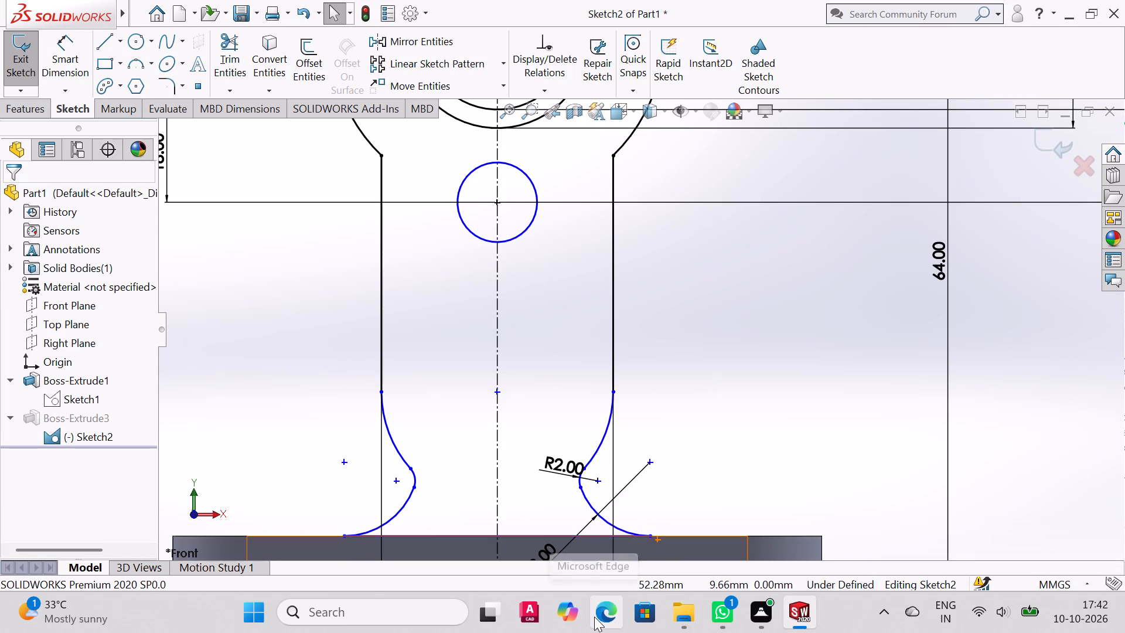
pyautogui.press('Escape')
# Exit the web sketch to rebuild Boss-Extrude3 with the single closing base line.
pyautogui.moveTo(524, 440); pyautogui.dragTo(522, 491, button='middle')
pyautogui.scroll(2, 509, 461)
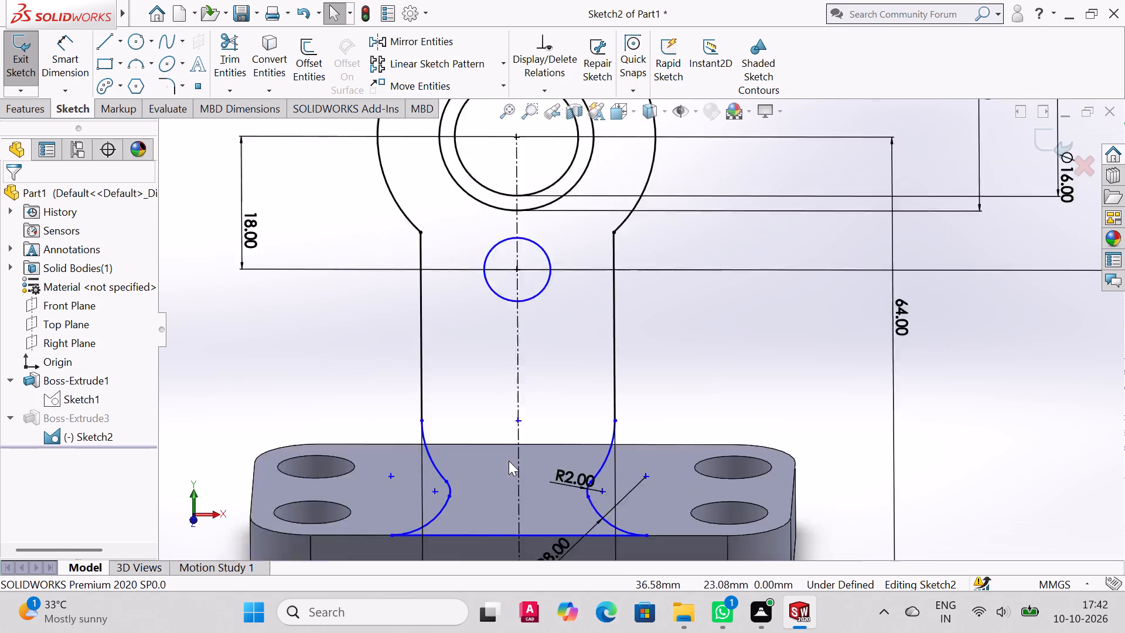
pyautogui.scroll(1, 509, 461)
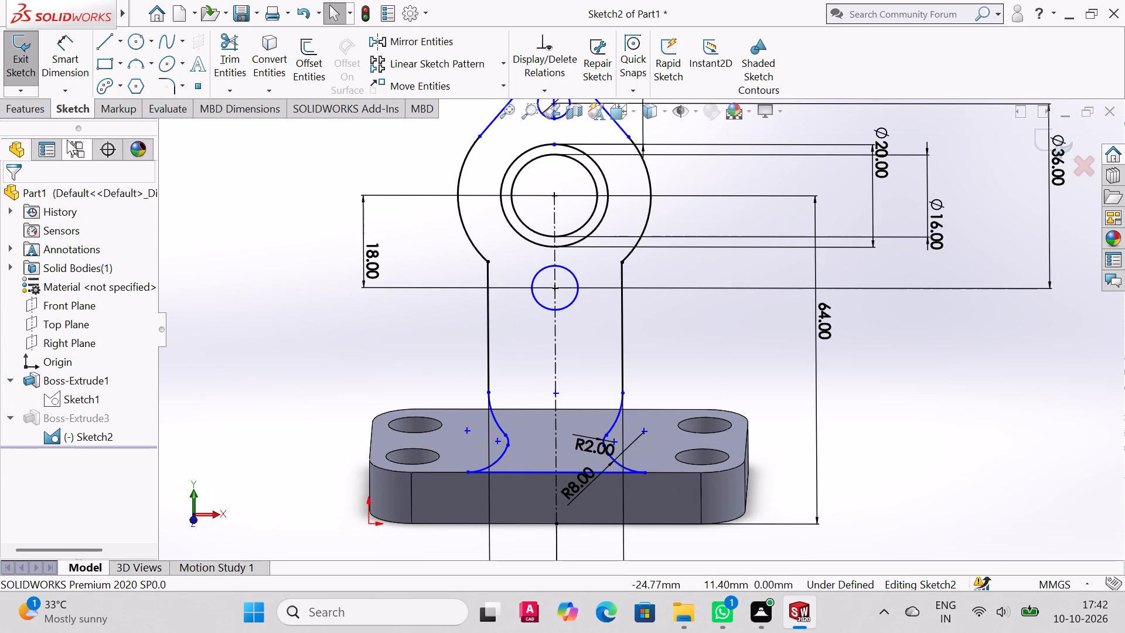
pyautogui.click(20, 64)
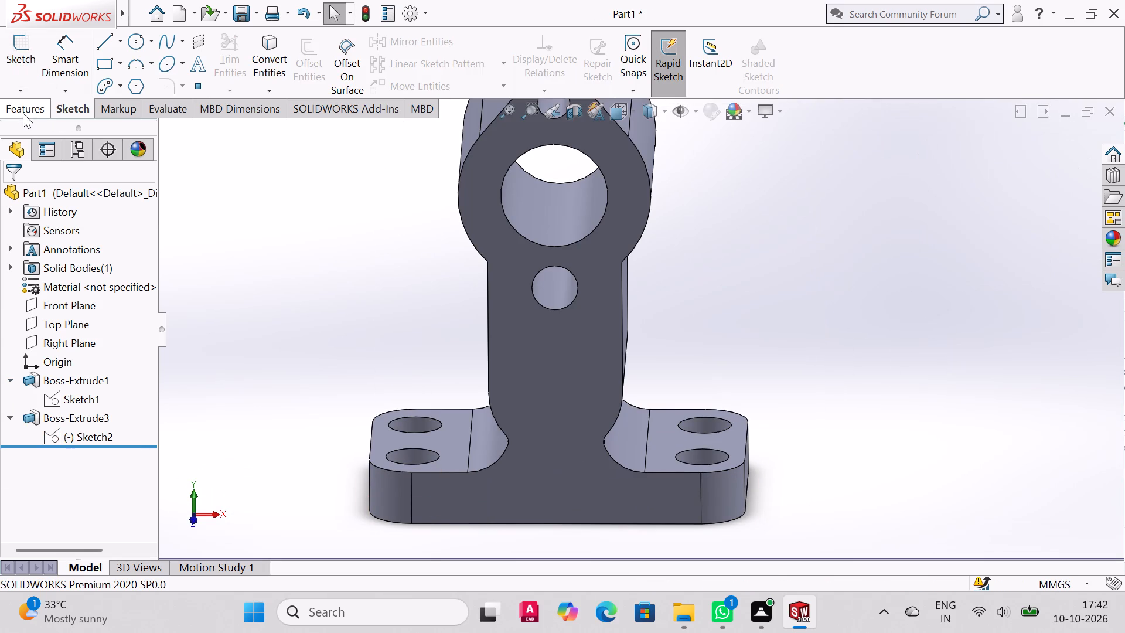
# Examine the rebuilt bracket from the front, isometric and rear directions, checking the neck fillets where the web meets the base.
pyautogui.moveTo(509, 300); pyautogui.dragTo(524, 282, button='middle')
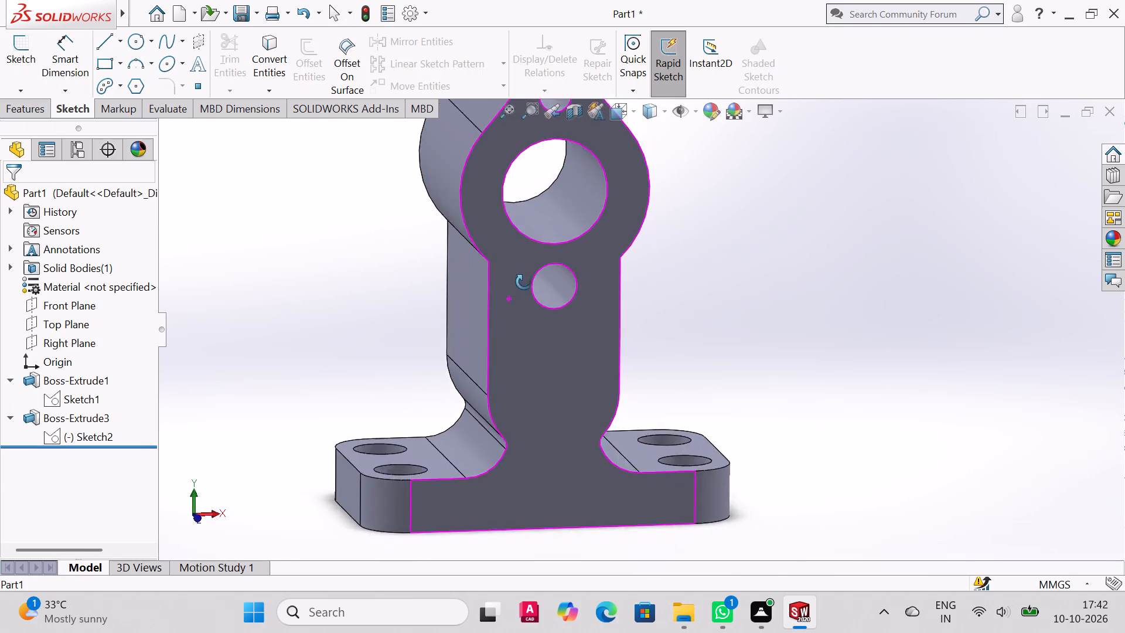
pyautogui.moveTo(524, 282); pyautogui.dragTo(510, 326, button='middle')
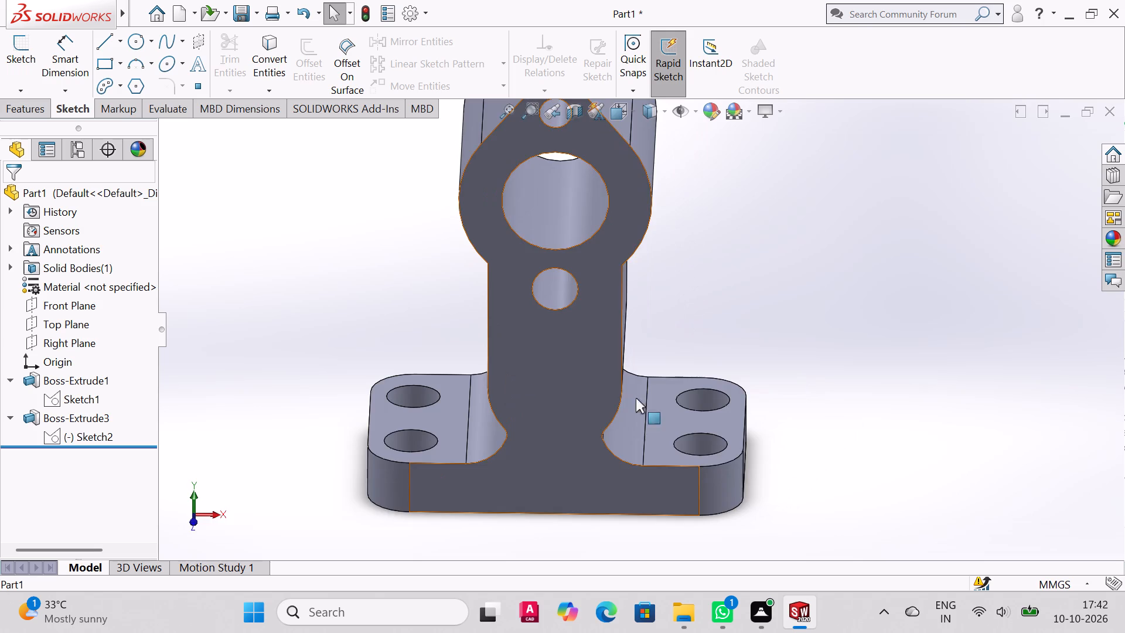
pyautogui.scroll(1, 782, 387)
pyautogui.moveTo(782, 388); pyautogui.dragTo(769, 393, button='middle')
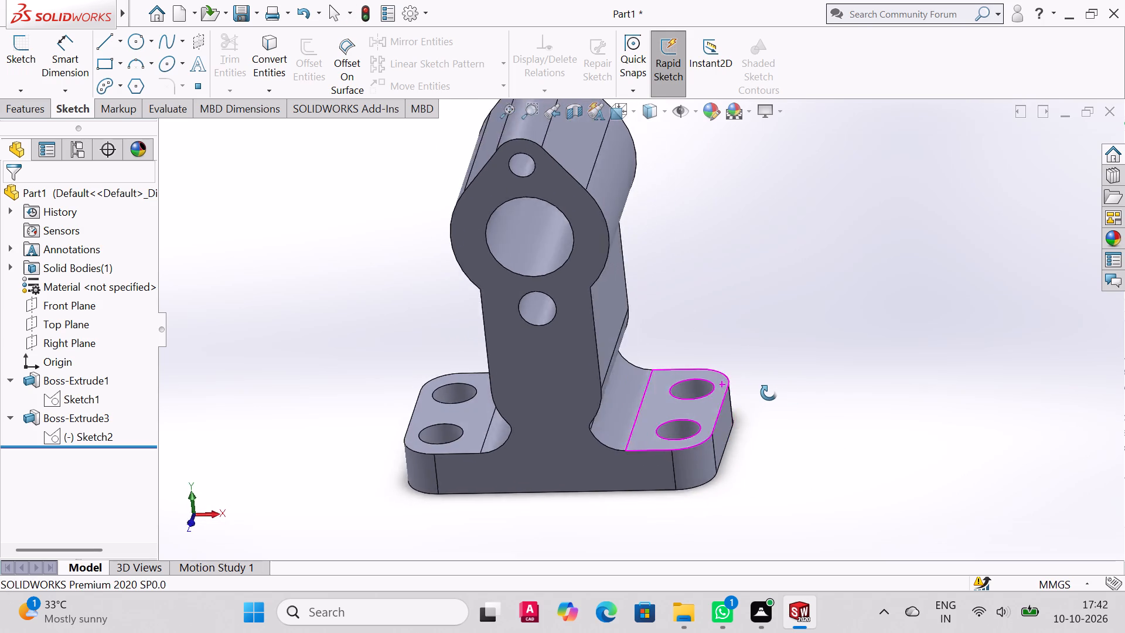
pyautogui.moveTo(769, 393); pyautogui.dragTo(754, 392, button='middle')
pyautogui.hotkey('ctrl', '7')
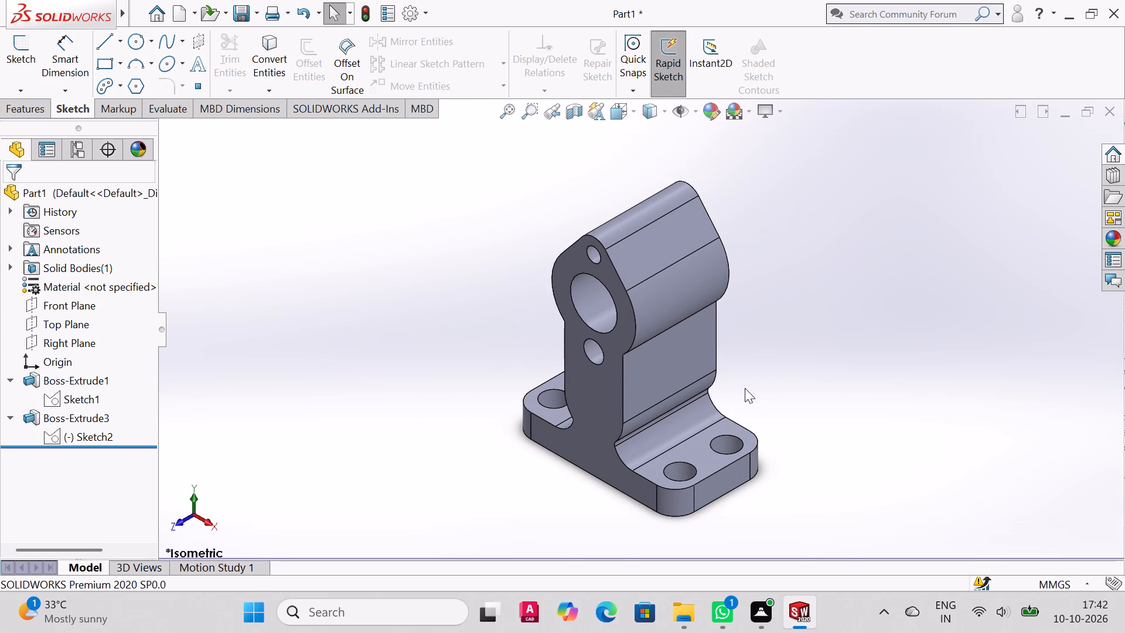
pyautogui.moveTo(826, 407); pyautogui.dragTo(670, 435, button='middle')
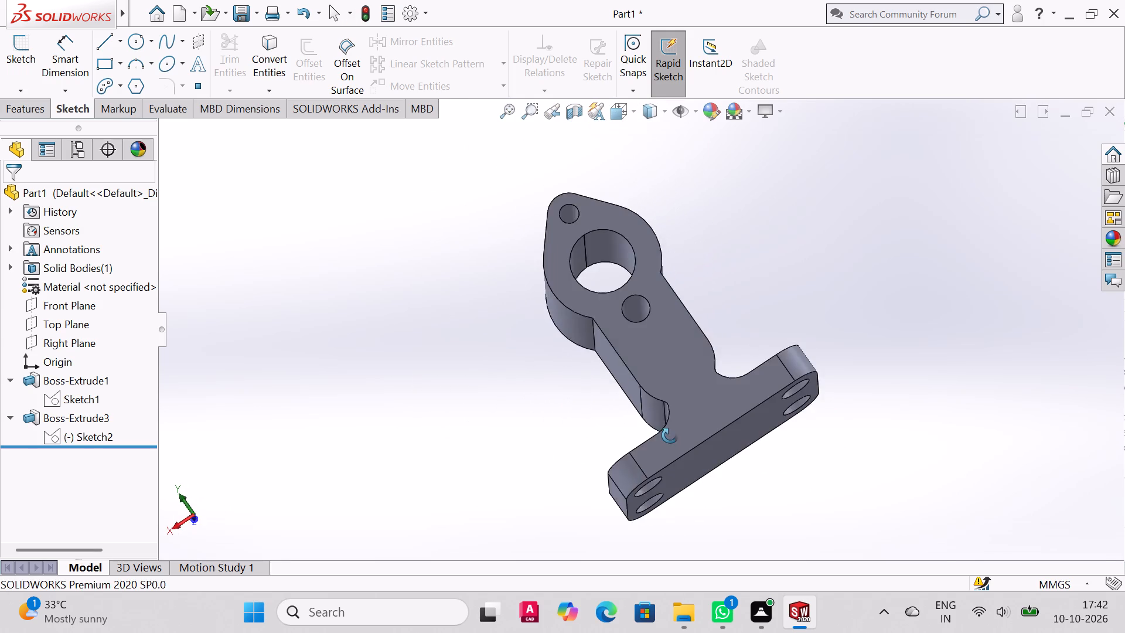
pyautogui.moveTo(670, 435); pyautogui.dragTo(684, 489, button='middle')
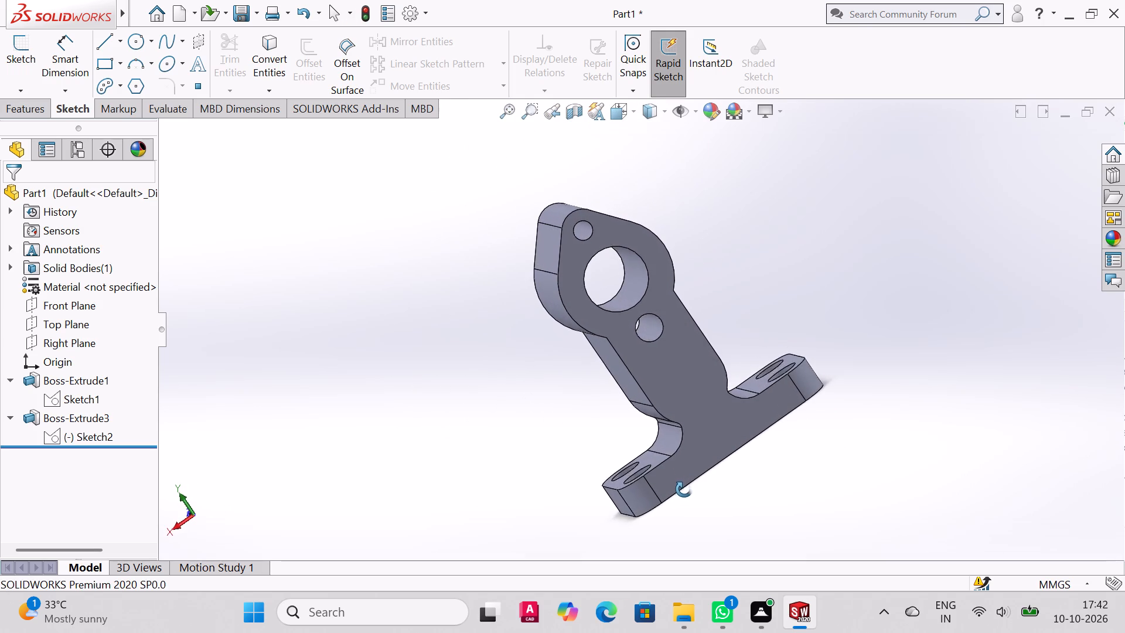
pyautogui.moveTo(684, 489); pyautogui.dragTo(850, 359, button='middle')
pyautogui.moveTo(895, 322); pyautogui.dragTo(896, 316, button='middle')
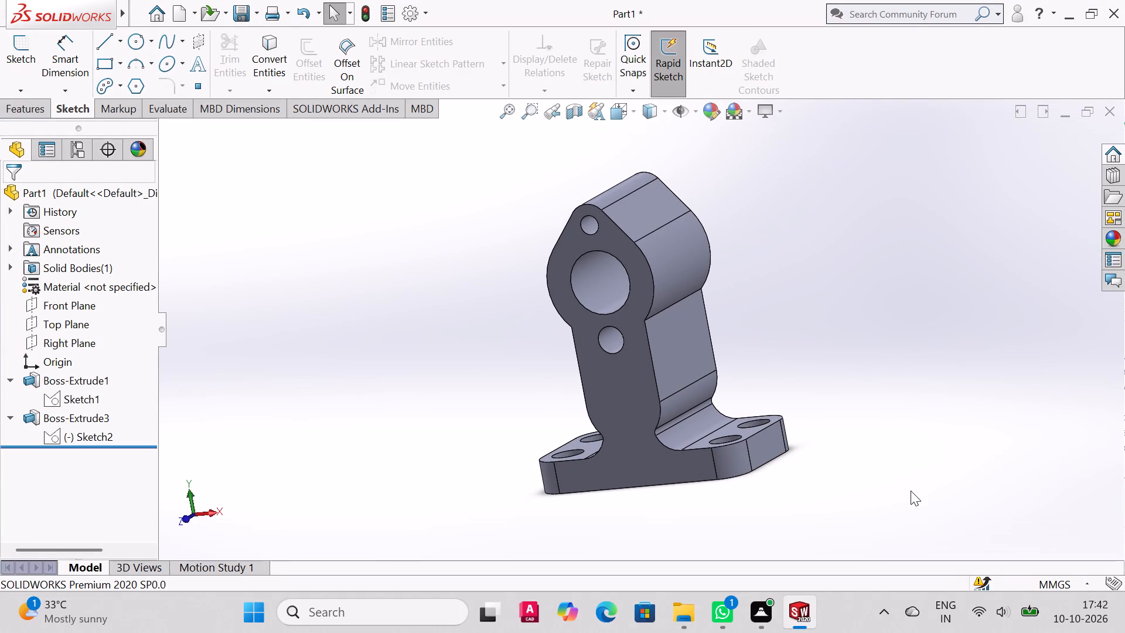
pyautogui.middleClick(707, 440)
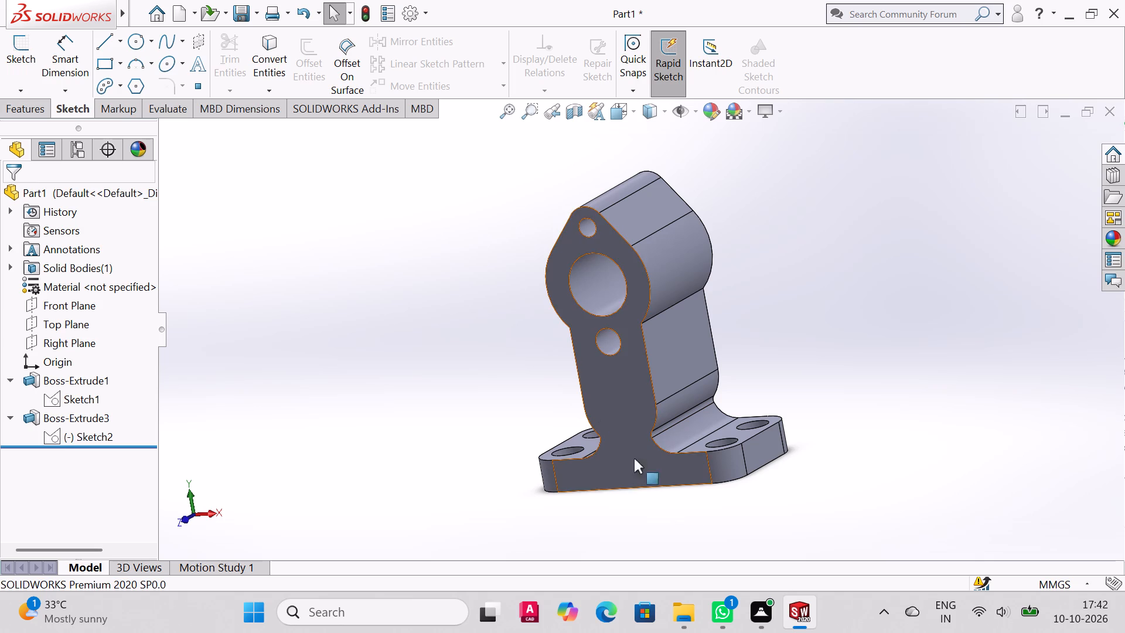
pyautogui.moveTo(580, 423); pyautogui.dragTo(633, 381, button='middle')
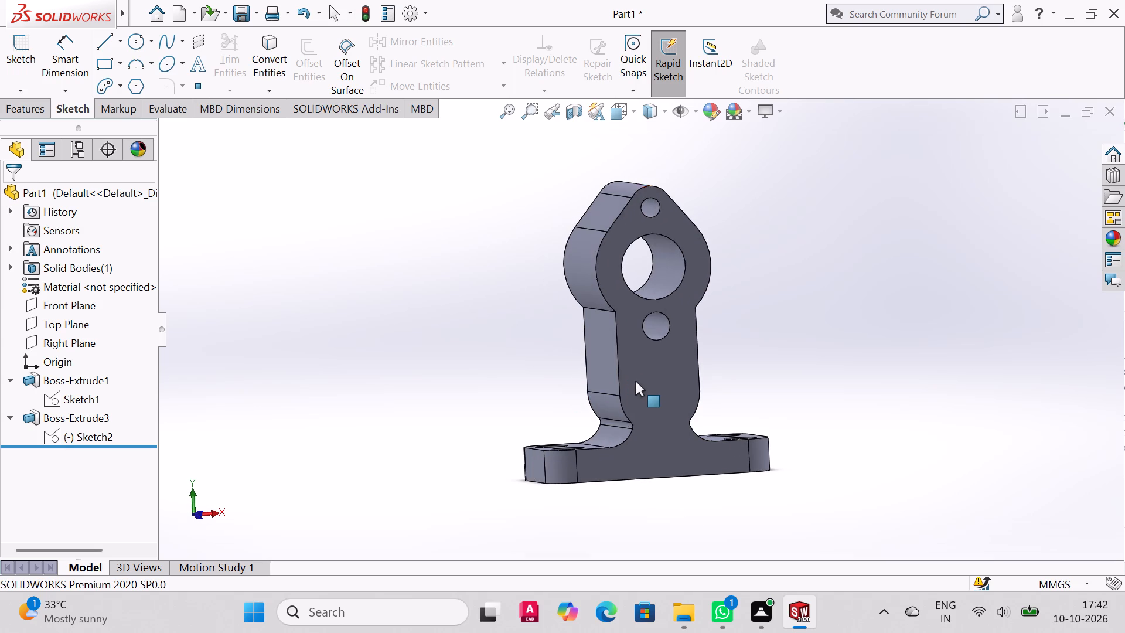
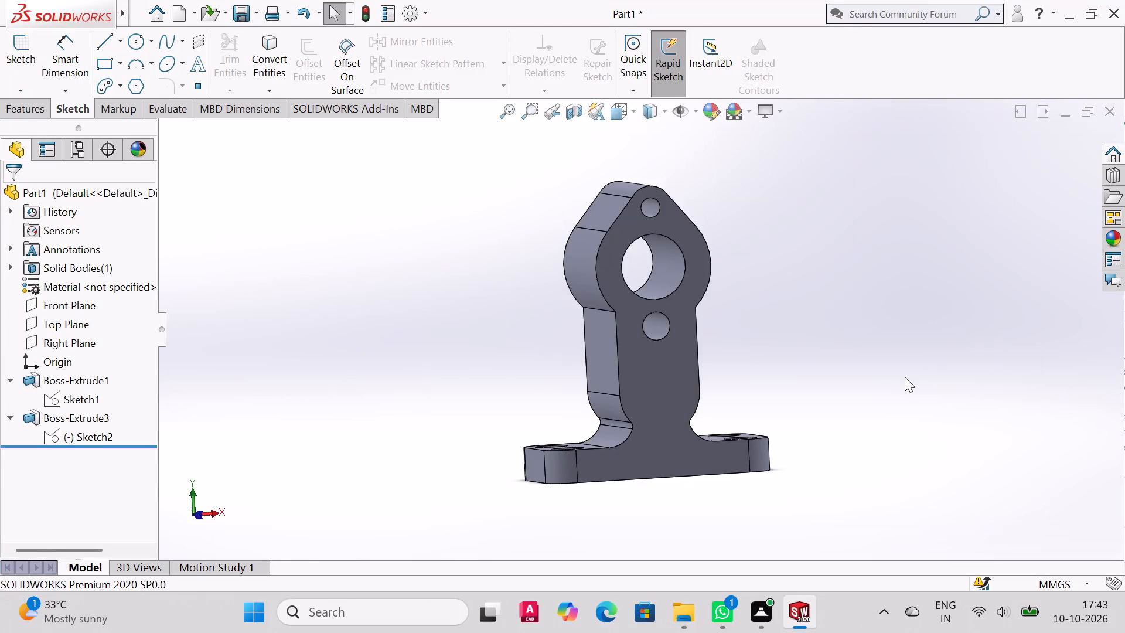
# Extrude the rear rectangular region of Sketch1 upward 100 mm as a back plate, merged with the bracket.
pyautogui.moveTo(905, 377); pyautogui.dragTo(832, 438, button='middle')
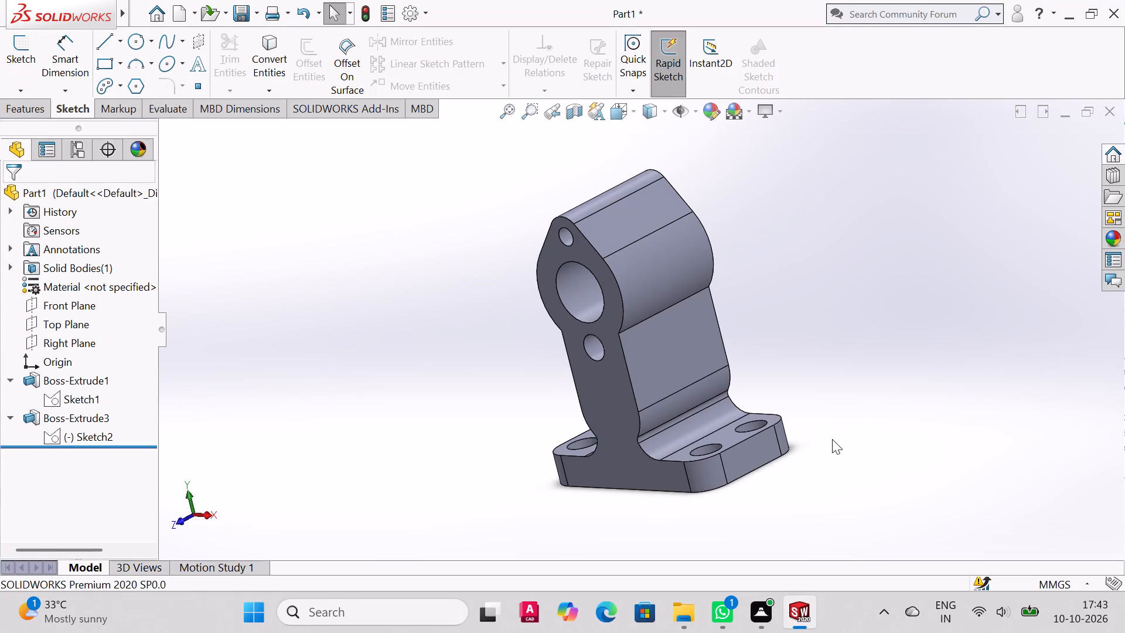
pyautogui.hotkey('ctrl', '1')
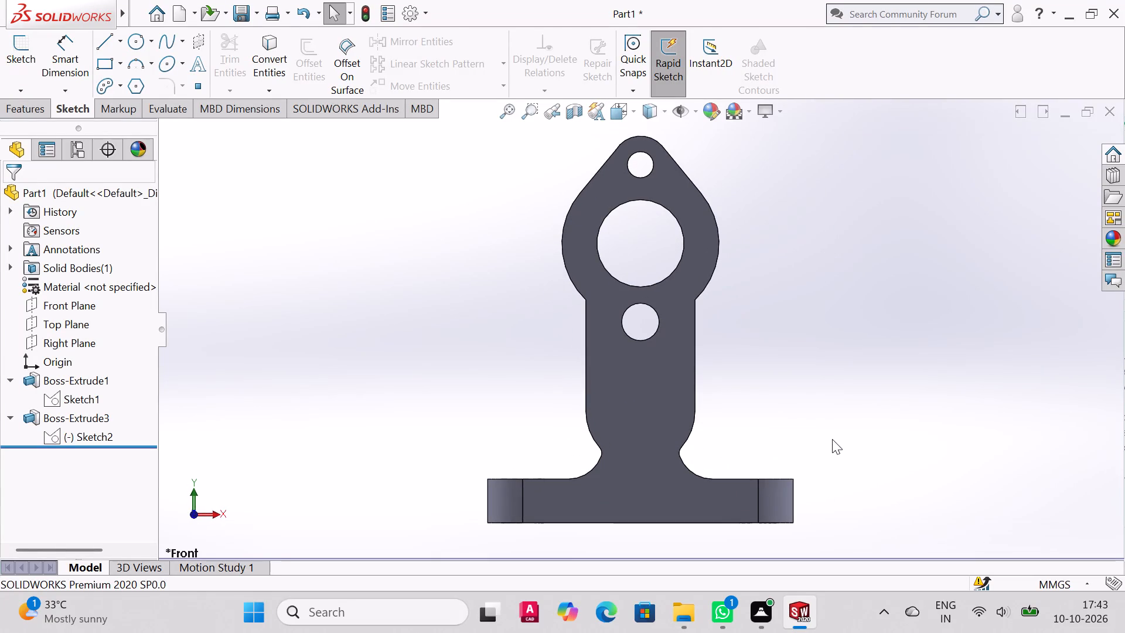
pyautogui.hotkey('ctrl', '7')
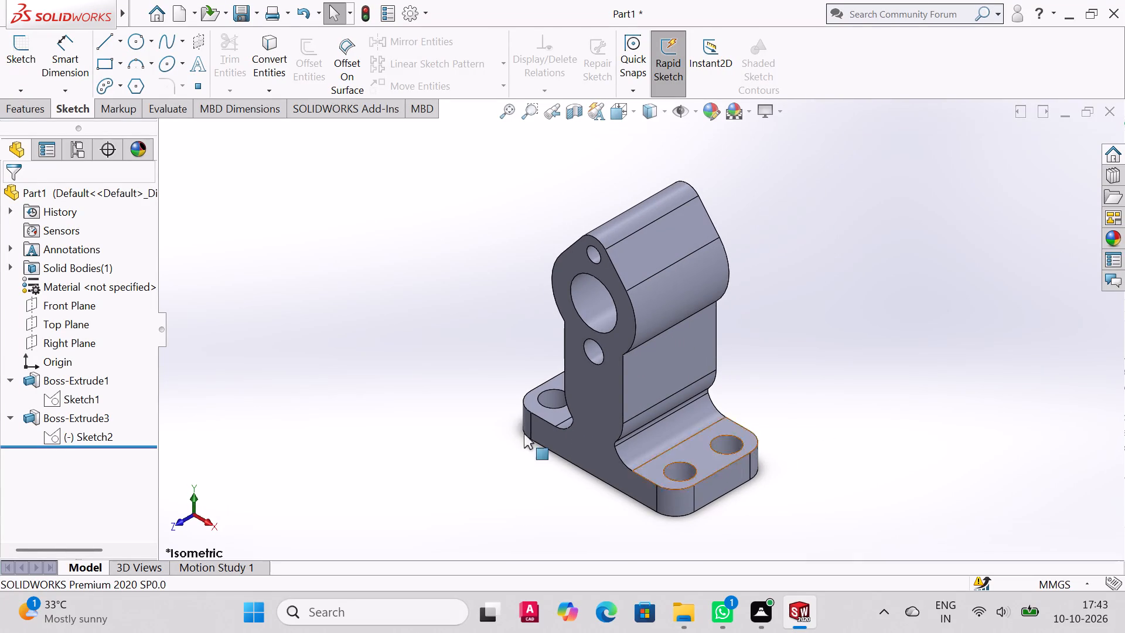
pyautogui.click(9, 381)
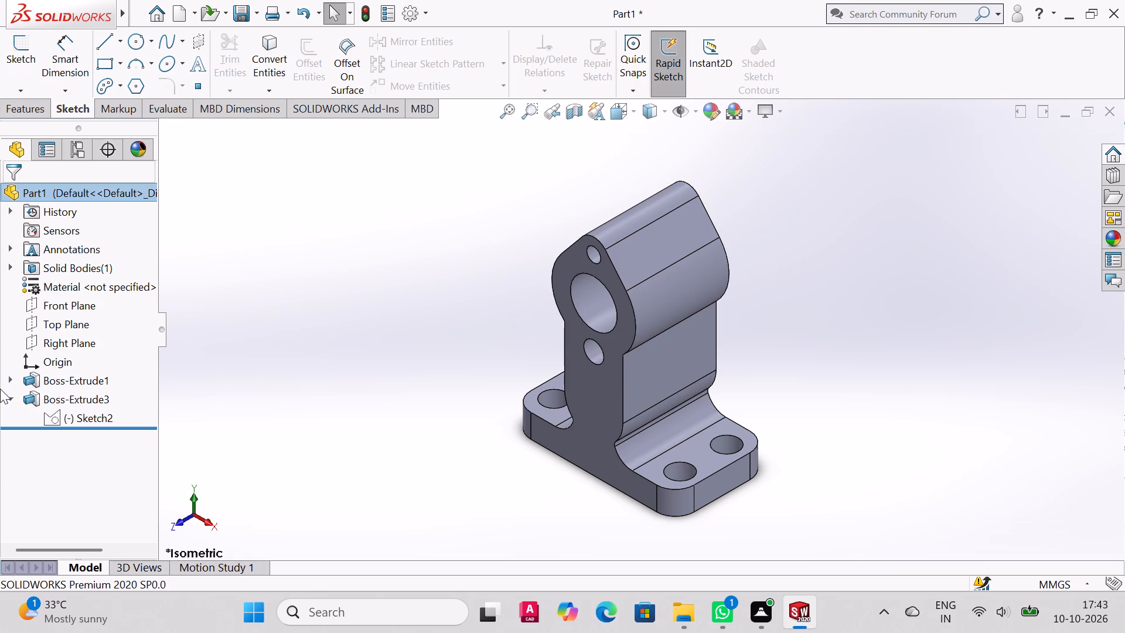
pyautogui.click(7, 376)
pyautogui.click(52, 405)
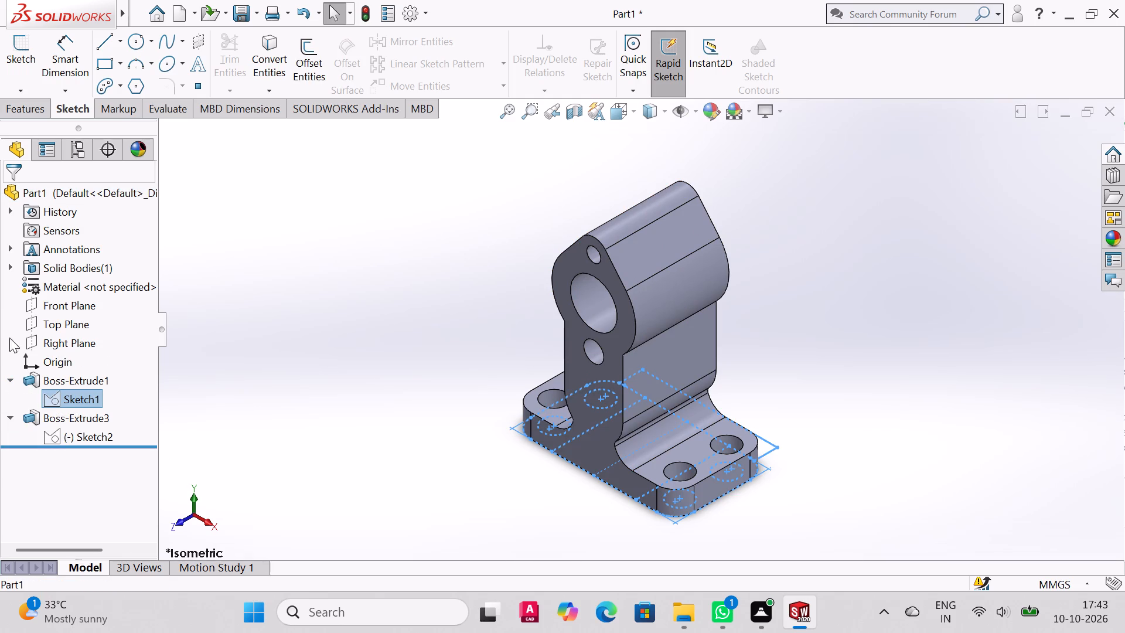
pyautogui.click(22, 108)
pyautogui.click(28, 59)
pyautogui.moveTo(831, 336); pyautogui.dragTo(805, 360, button='middle')
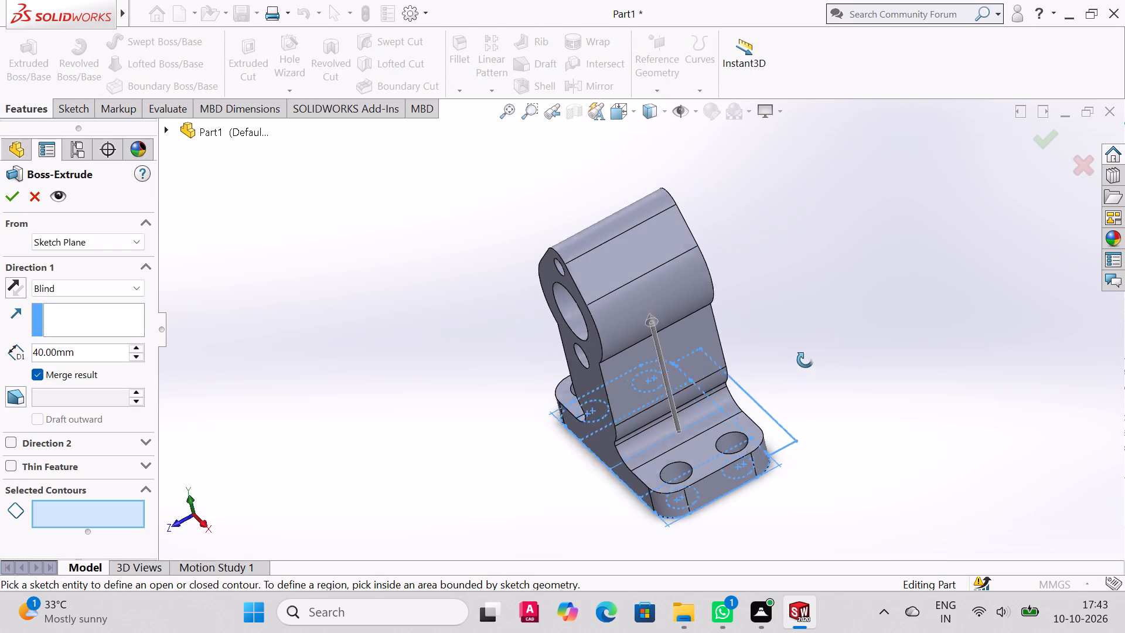
pyautogui.moveTo(805, 360); pyautogui.dragTo(755, 406, button='middle')
pyautogui.click(788, 392)
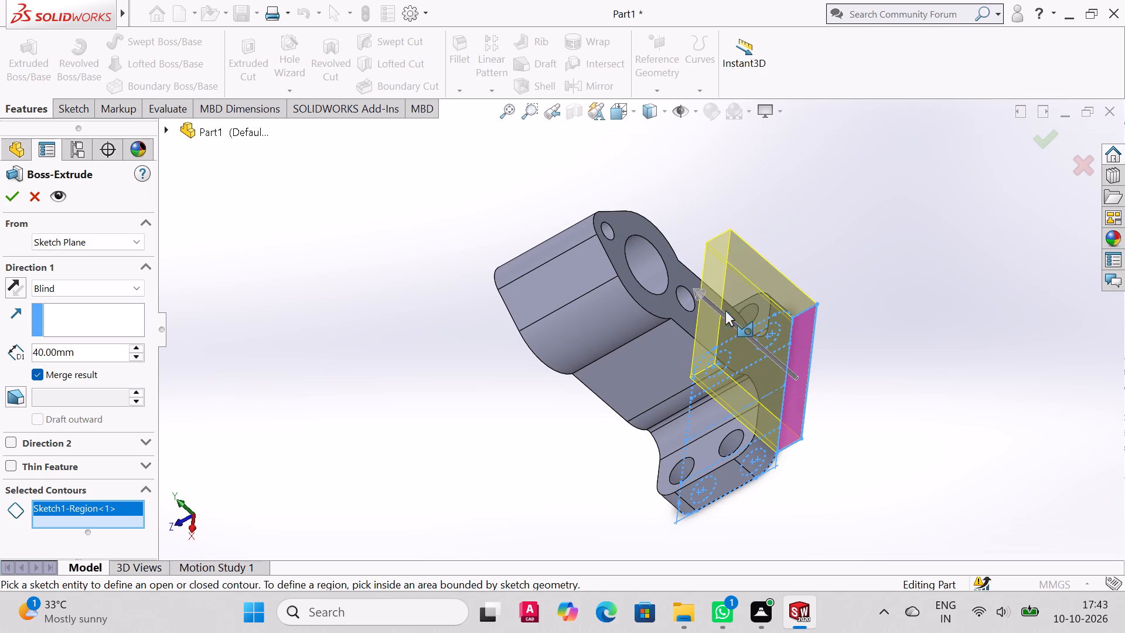
pyautogui.moveTo(704, 294); pyautogui.dragTo(572, 218)
pyautogui.moveTo(712, 345); pyautogui.dragTo(747, 249, button='middle')
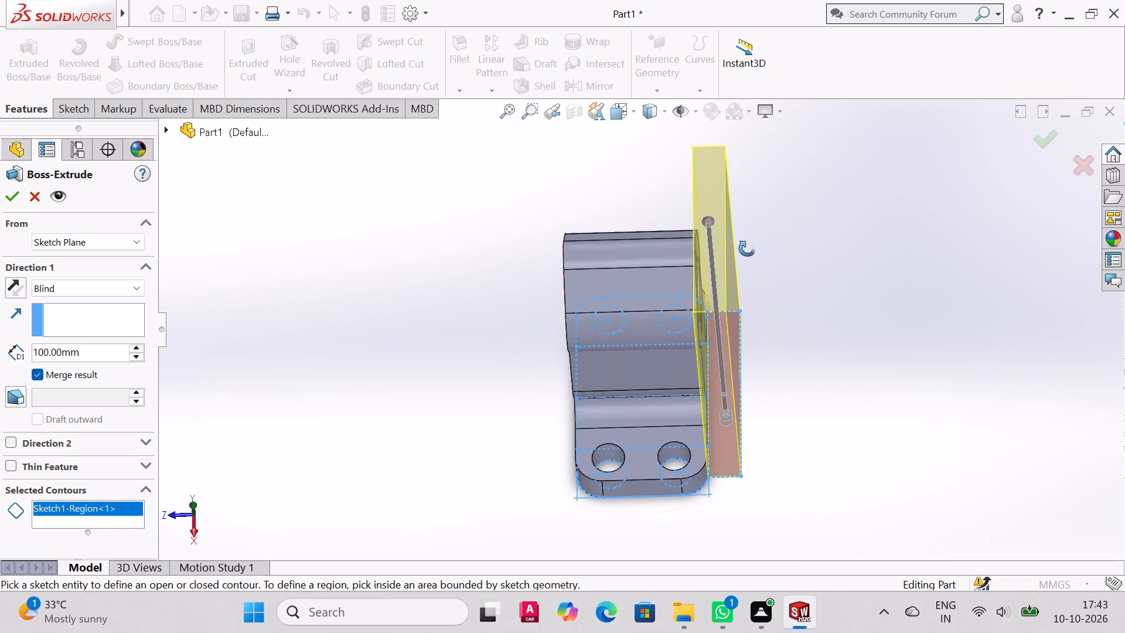
pyautogui.moveTo(747, 249); pyautogui.dragTo(763, 263, button='middle')
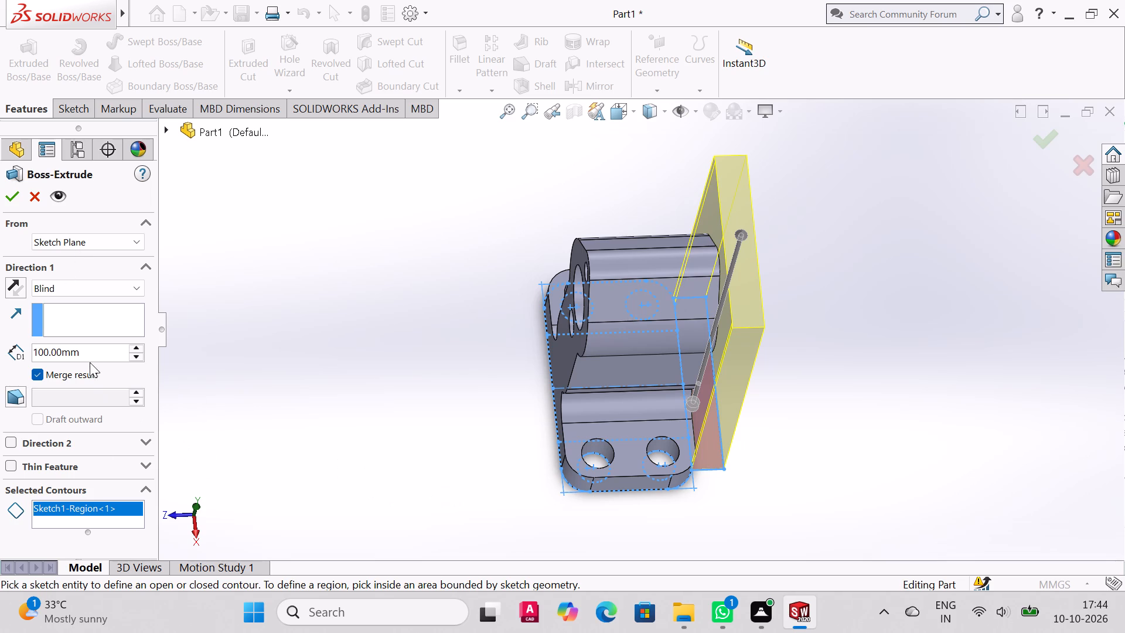
pyautogui.moveTo(104, 355); pyautogui.dragTo(0, 377)
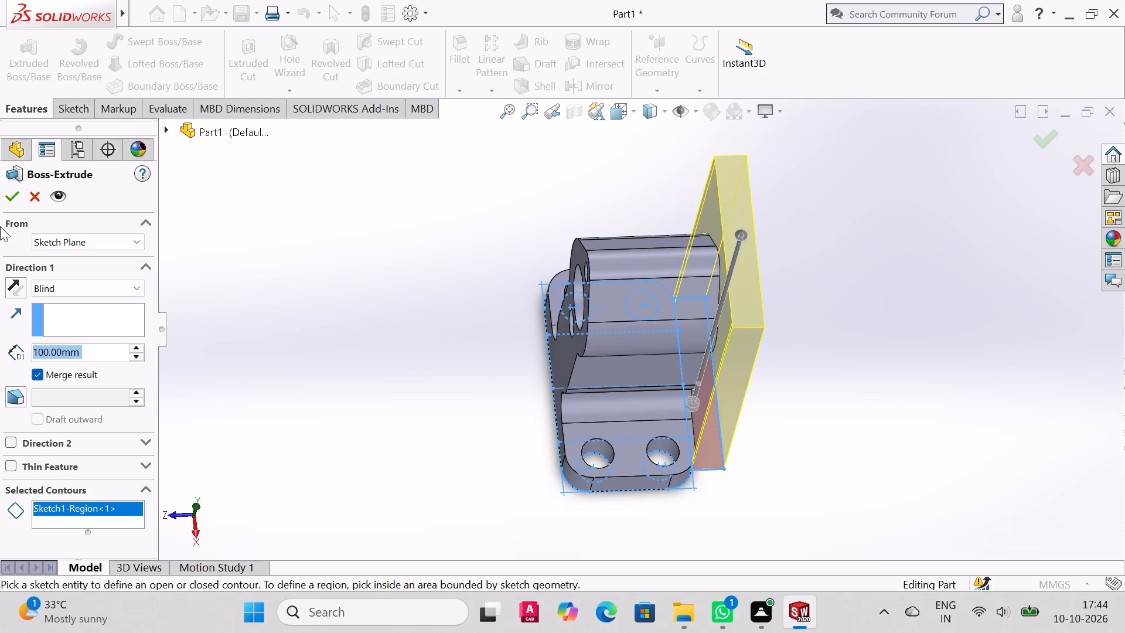
pyautogui.click(5, 190)
# Round the back plate's upper end with a full round fillet, with its top face as center between its two narrow side faces.
pyautogui.moveTo(682, 367); pyautogui.dragTo(674, 369, button='middle')
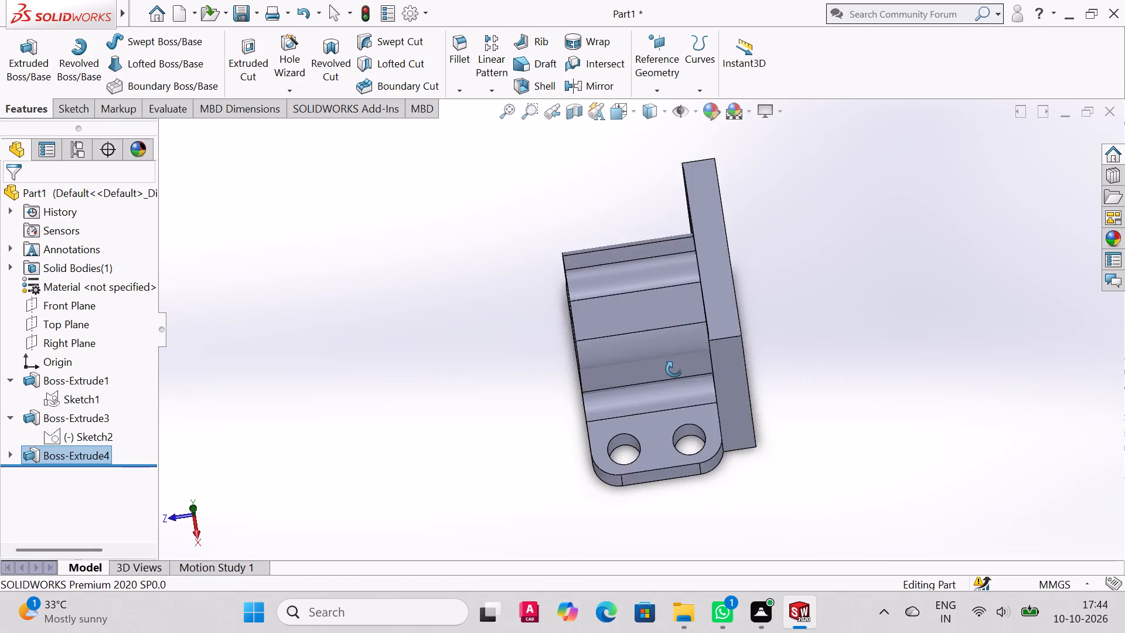
pyautogui.moveTo(674, 369); pyautogui.dragTo(601, 270, button='middle')
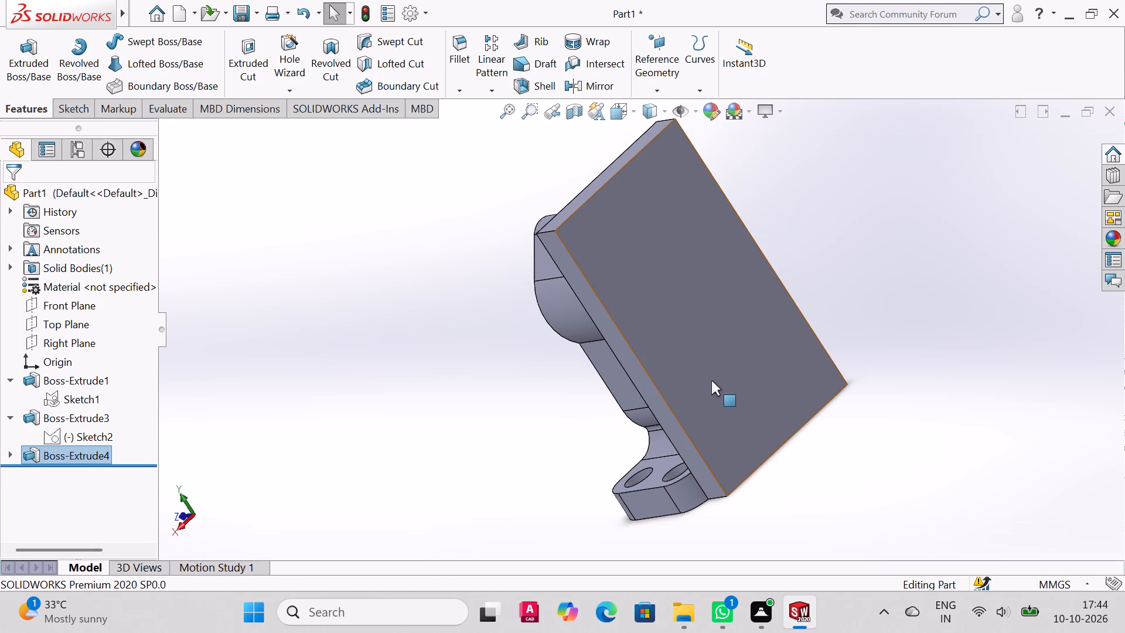
pyautogui.moveTo(748, 339); pyautogui.dragTo(766, 328, button='middle')
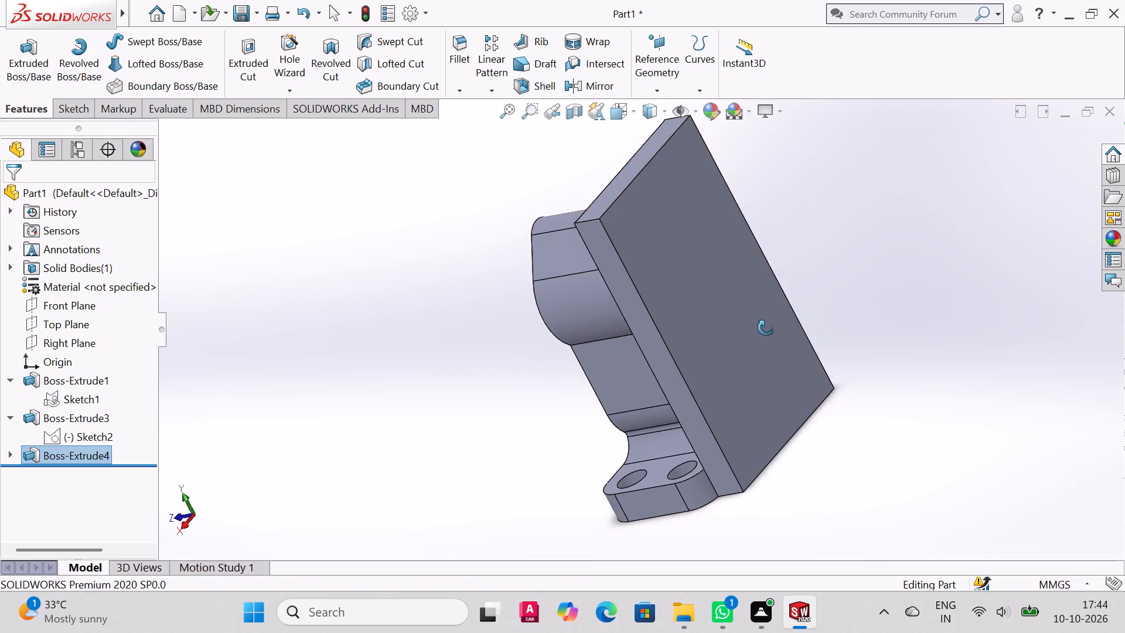
pyautogui.moveTo(766, 328); pyautogui.dragTo(883, 297, button='middle')
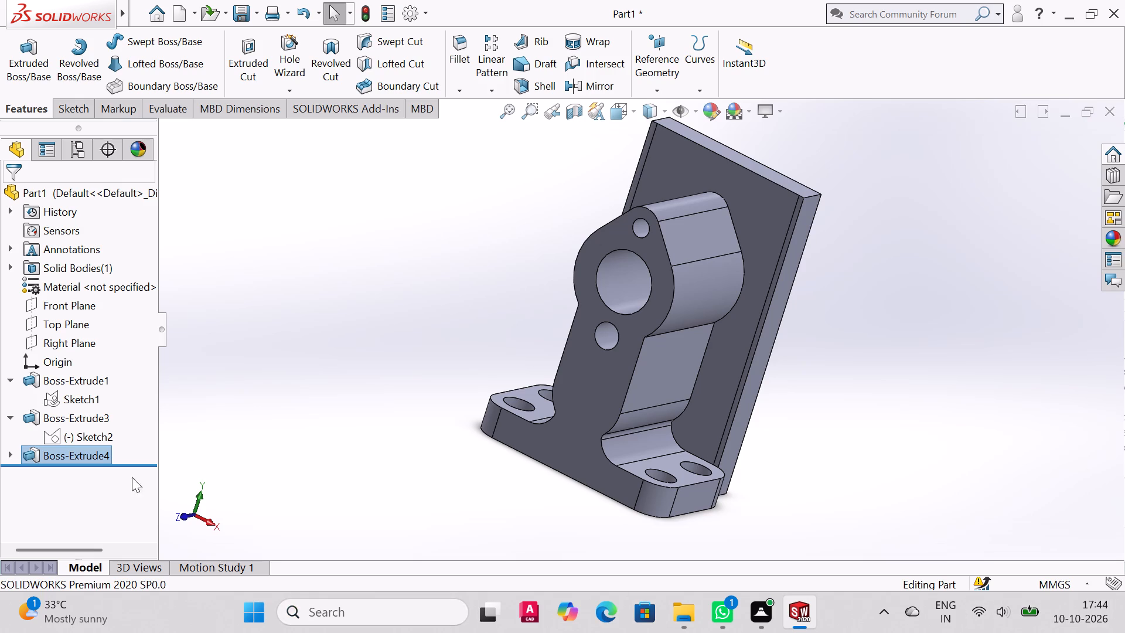
pyautogui.click(454, 50)
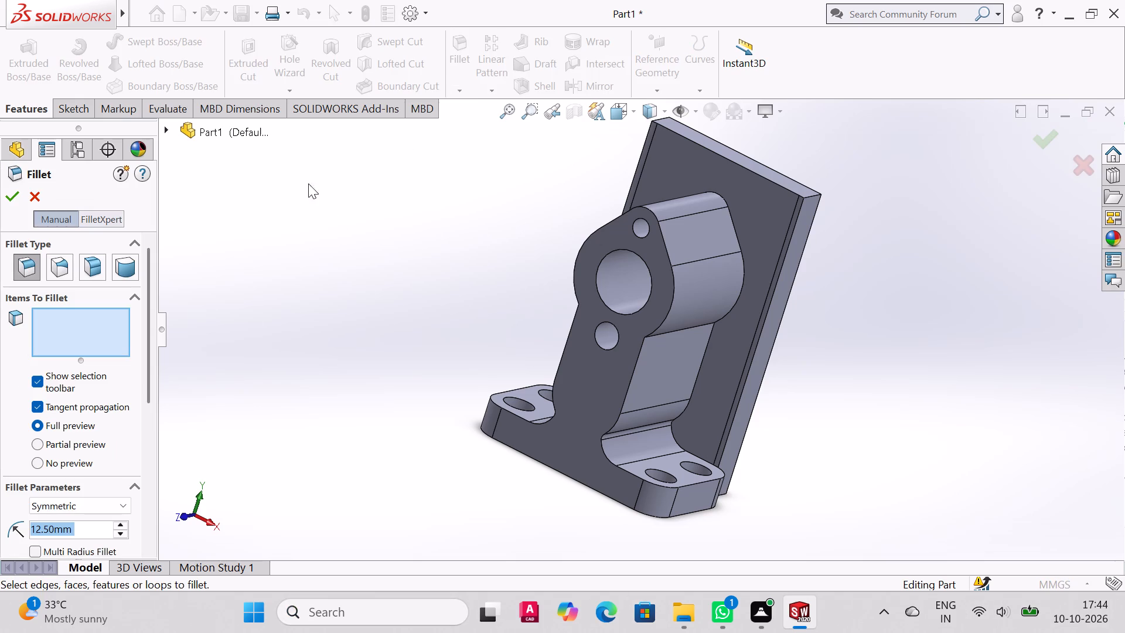
pyautogui.click(120, 267)
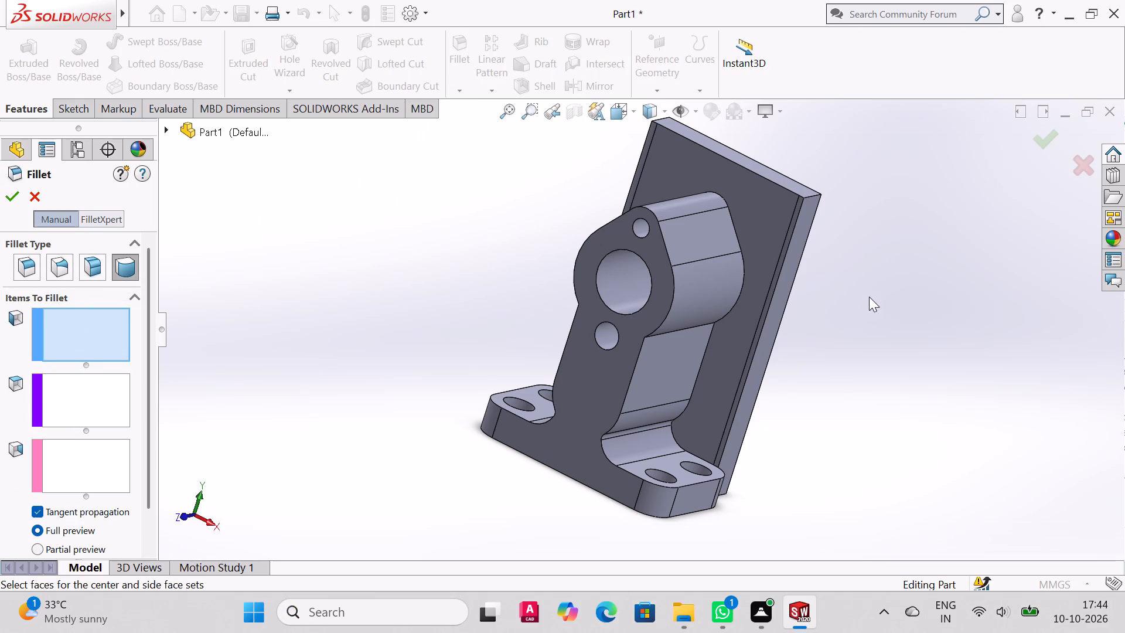
pyautogui.click(797, 247)
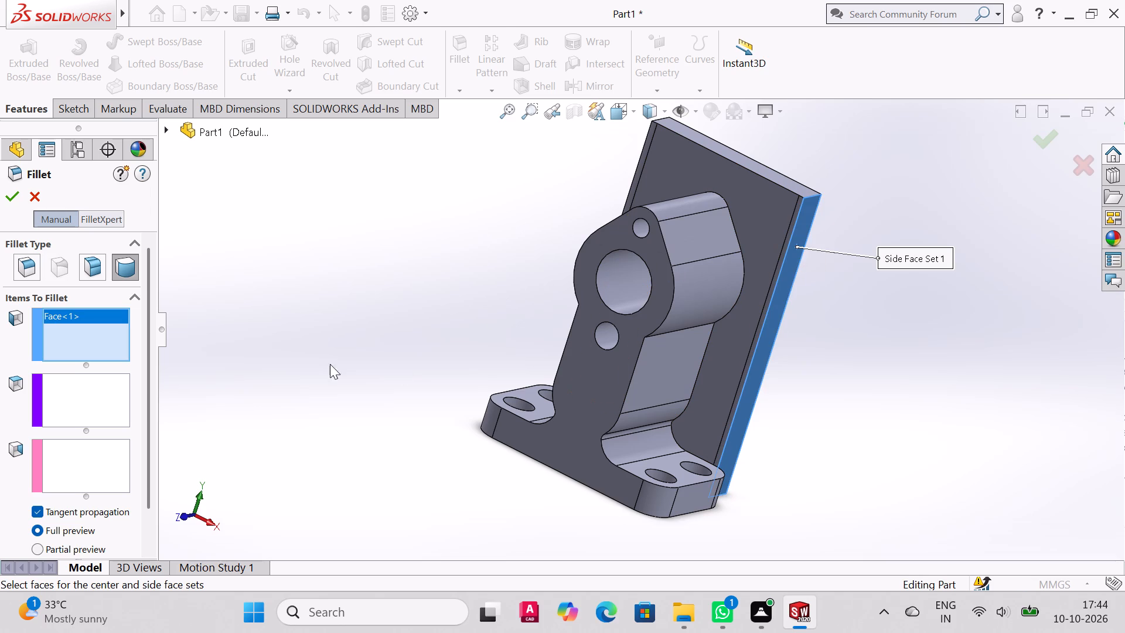
pyautogui.click(88, 400)
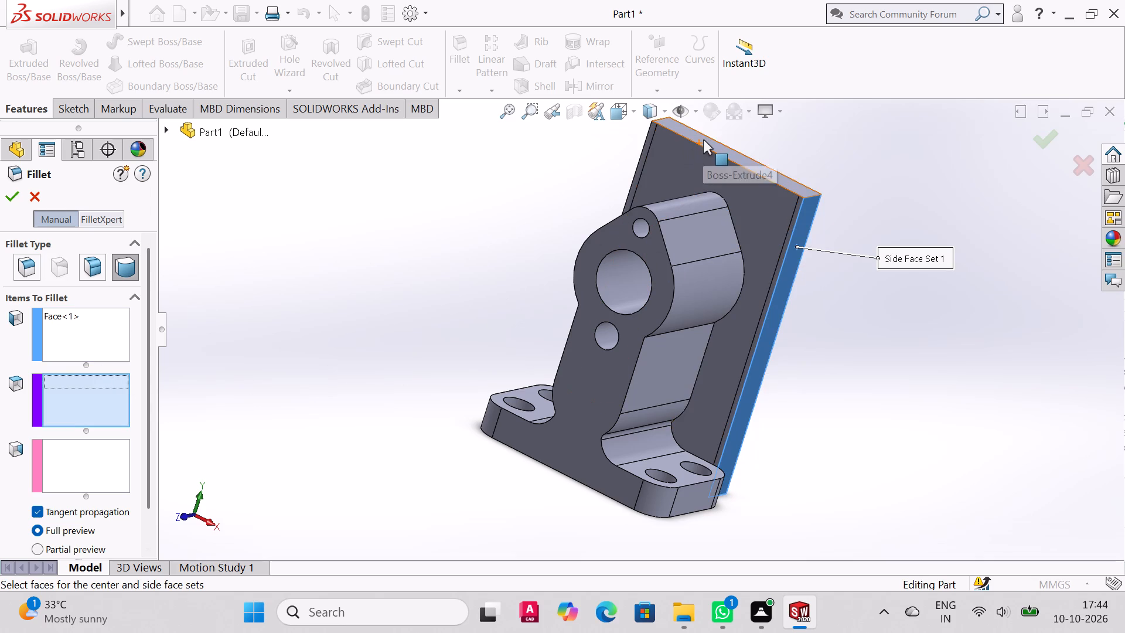
pyautogui.click(703, 139)
pyautogui.moveTo(580, 210); pyautogui.dragTo(674, 348, button='middle')
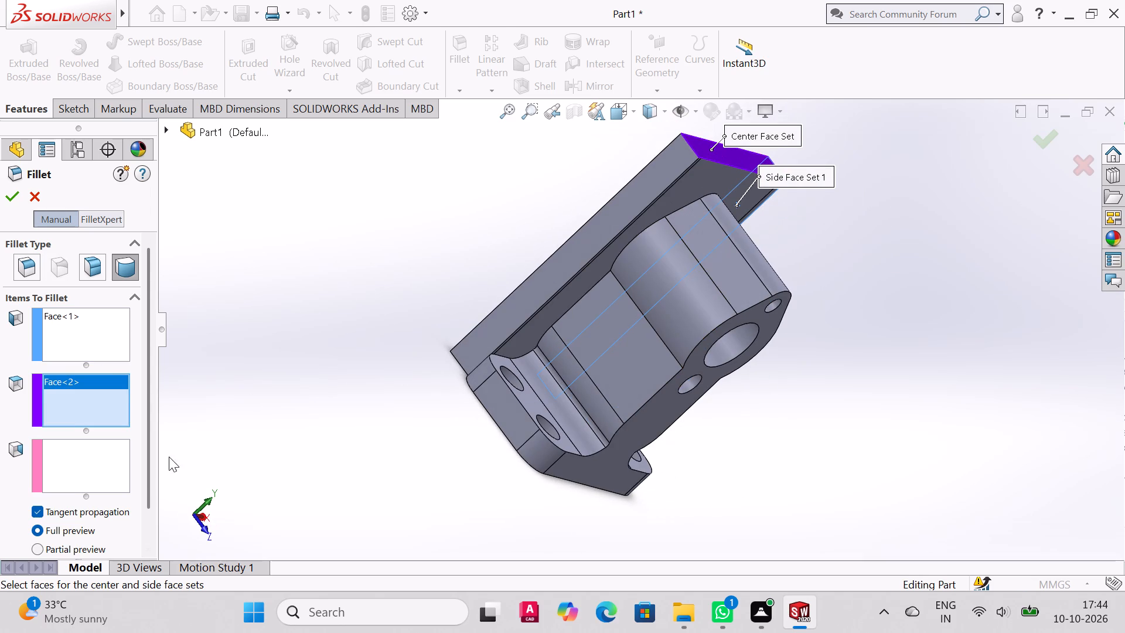
pyautogui.click(72, 463)
pyautogui.click(594, 236)
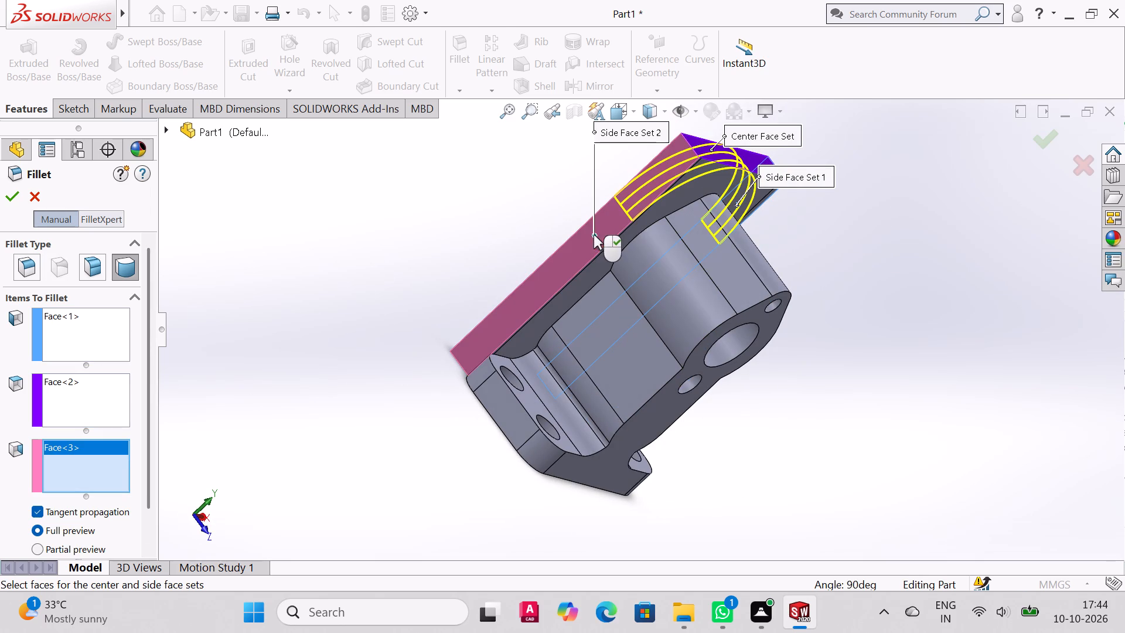
pyautogui.click(17, 198)
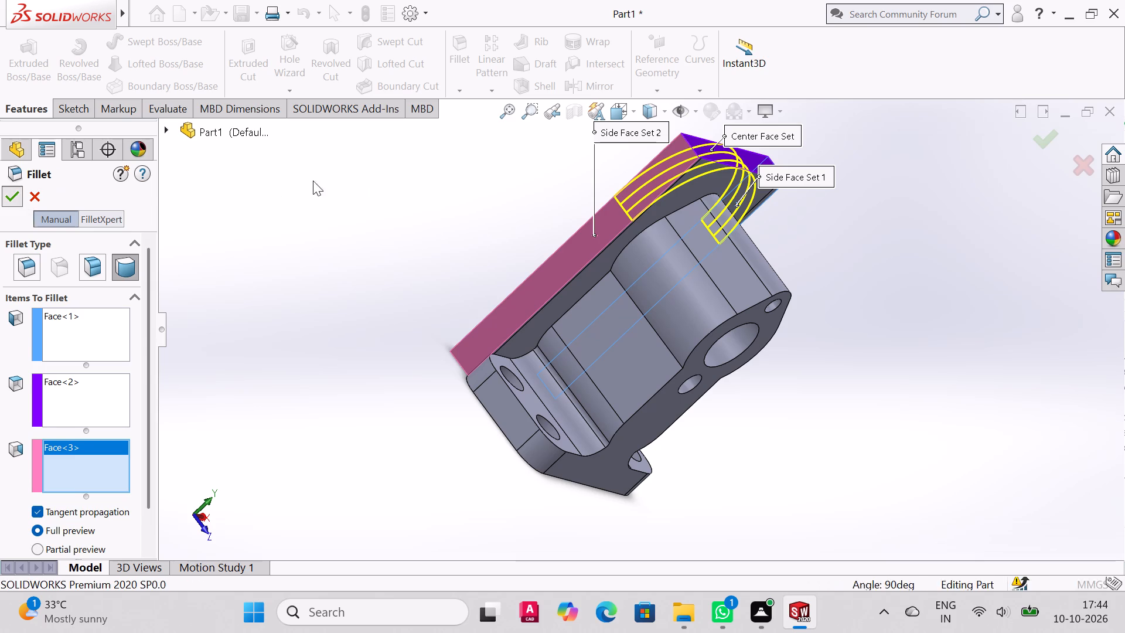
# Examine the bracket and its rounded back plate from the front and the rear.
pyautogui.moveTo(629, 224); pyautogui.dragTo(526, 100, button='middle')
pyautogui.moveTo(713, 285); pyautogui.dragTo(706, 279, button='middle')
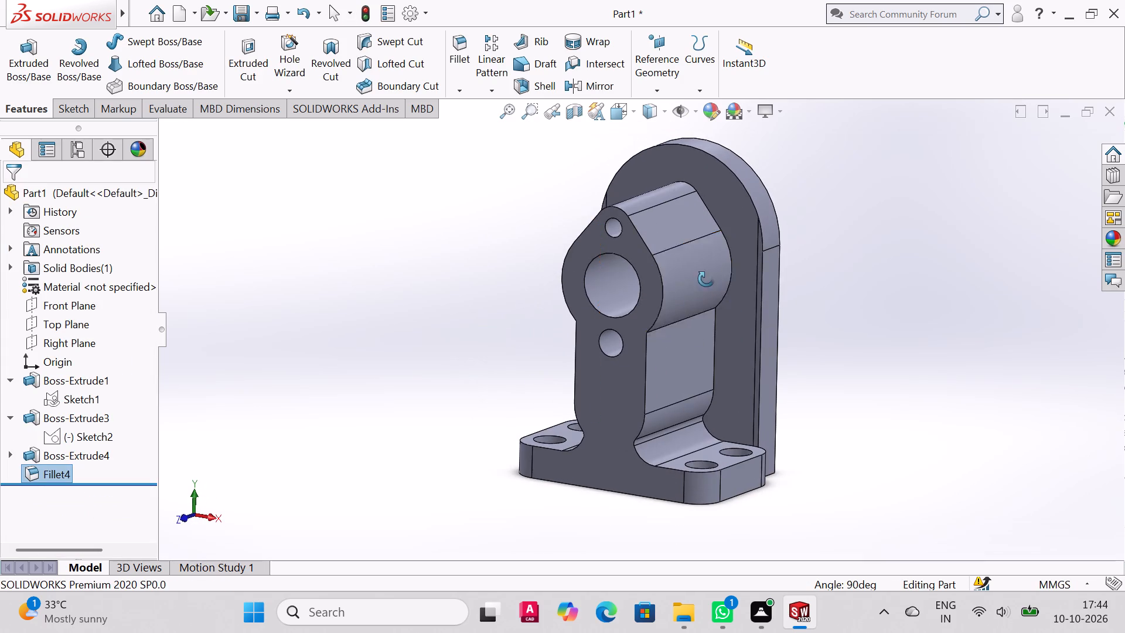
pyautogui.moveTo(706, 279); pyautogui.dragTo(707, 283, button='middle')
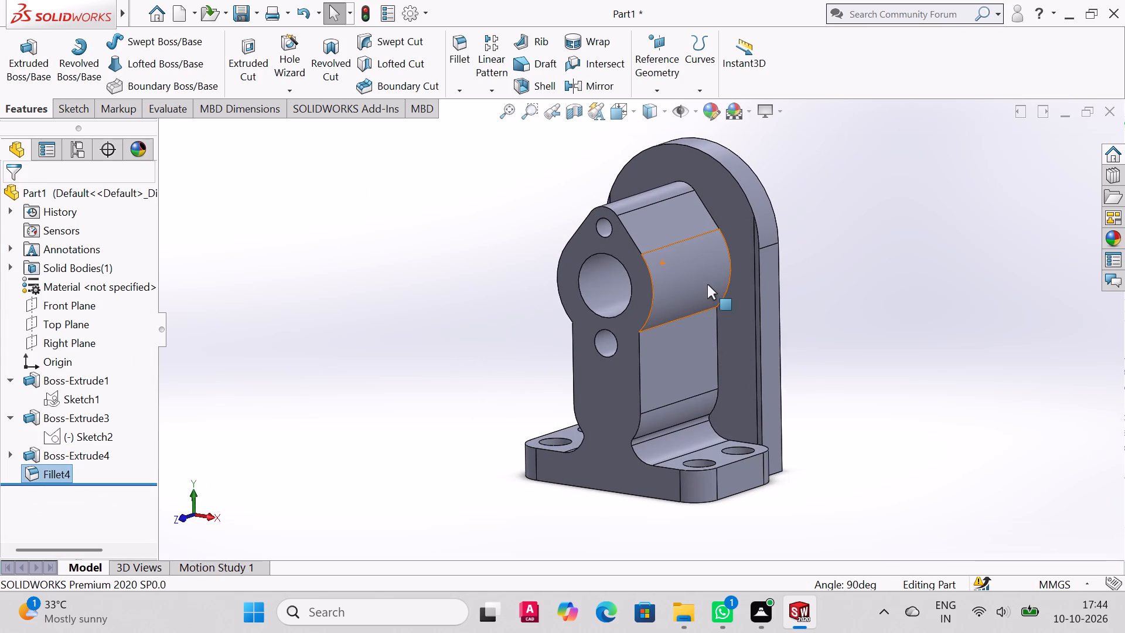
pyautogui.moveTo(771, 348); pyautogui.dragTo(831, 313, button='middle')
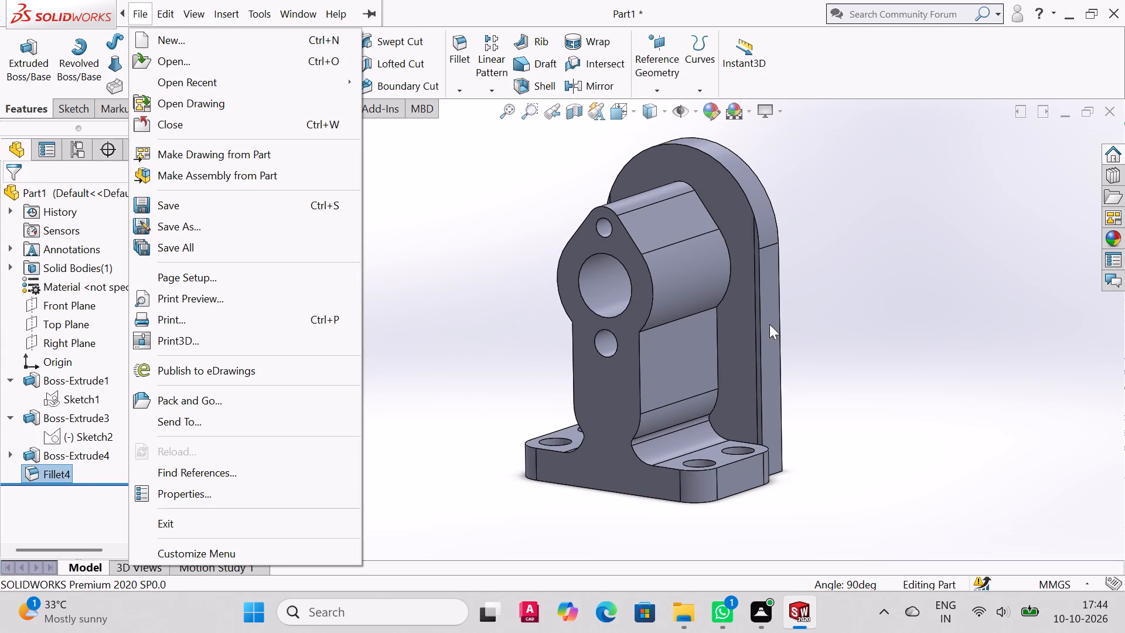
pyautogui.moveTo(703, 334); pyautogui.dragTo(741, 331, button='middle')
pyautogui.moveTo(603, 318); pyautogui.dragTo(716, 328, button='middle')
pyautogui.click(456, 328)
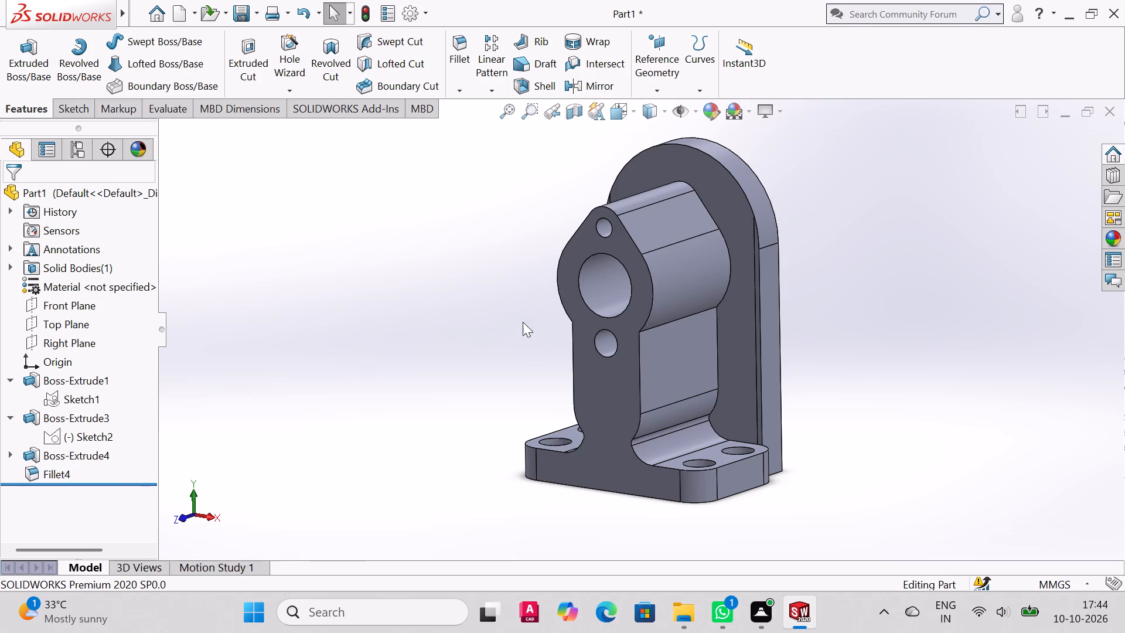
pyautogui.moveTo(641, 317); pyautogui.dragTo(666, 304, button='middle')
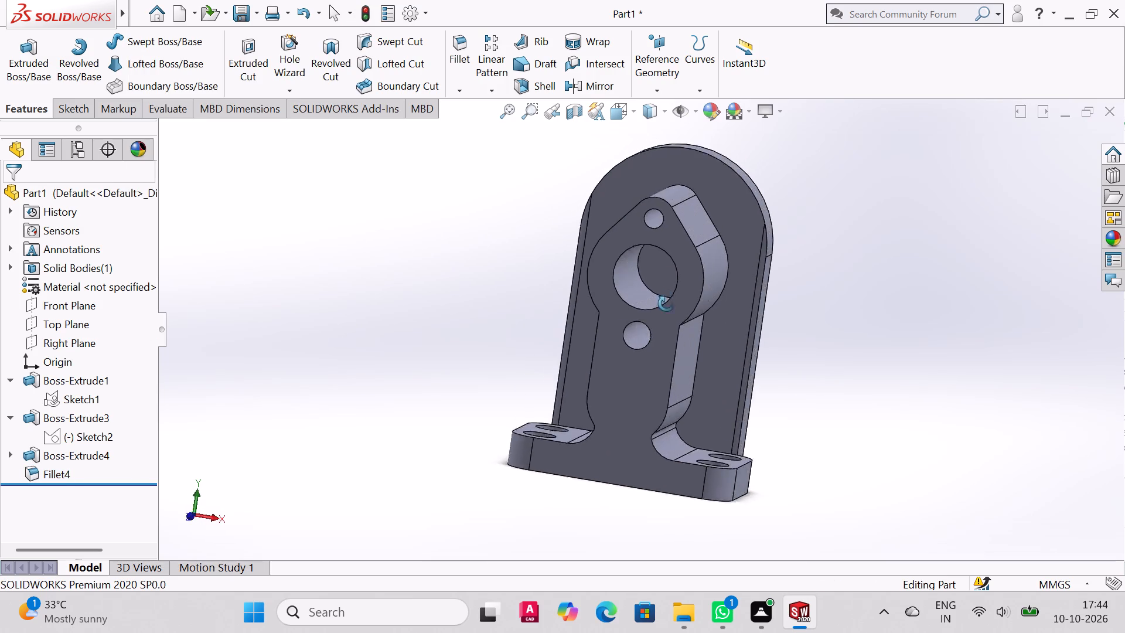
pyautogui.moveTo(666, 304); pyautogui.dragTo(444, 345, button='middle')
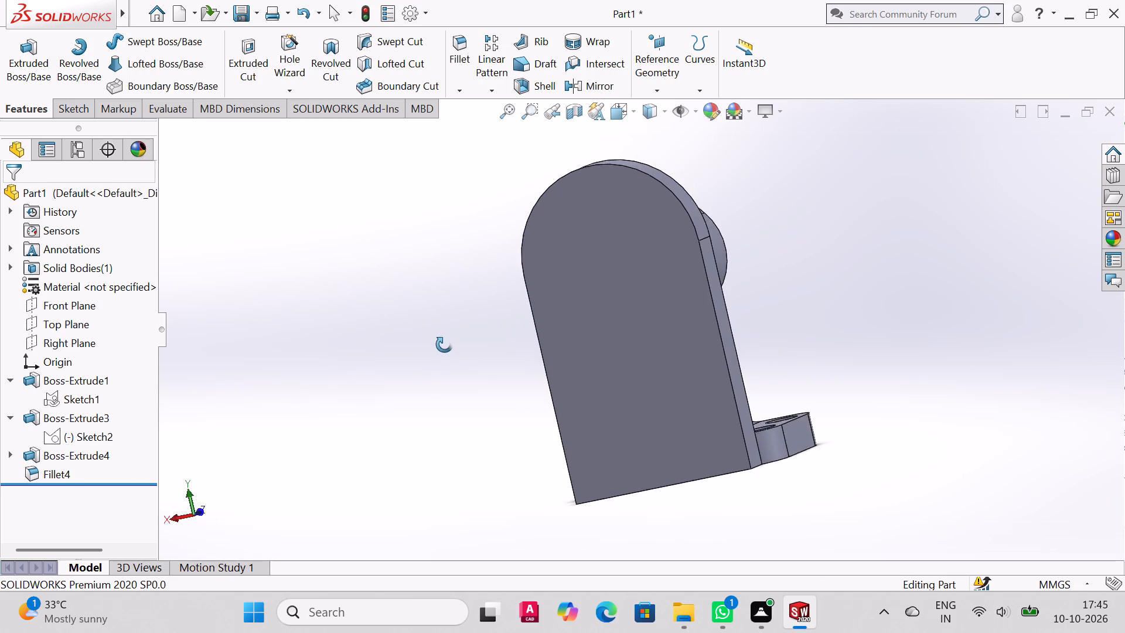
pyautogui.moveTo(444, 345); pyautogui.dragTo(464, 359, button='middle')
pyautogui.moveTo(625, 306); pyautogui.dragTo(639, 287, button='middle')
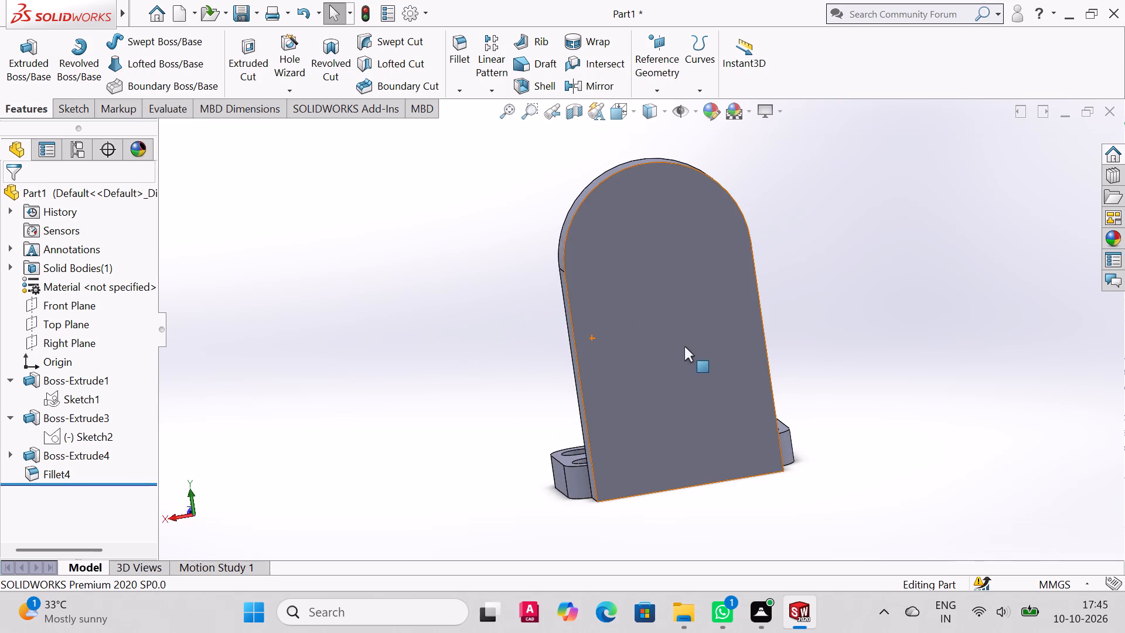
pyautogui.moveTo(696, 341); pyautogui.dragTo(705, 300, button='middle')
pyautogui.scroll(-1, 705, 300)
# Examine the base sketch and the upright's profile sketch against the back plate from the rear, side and front.
pyautogui.click(11, 456)
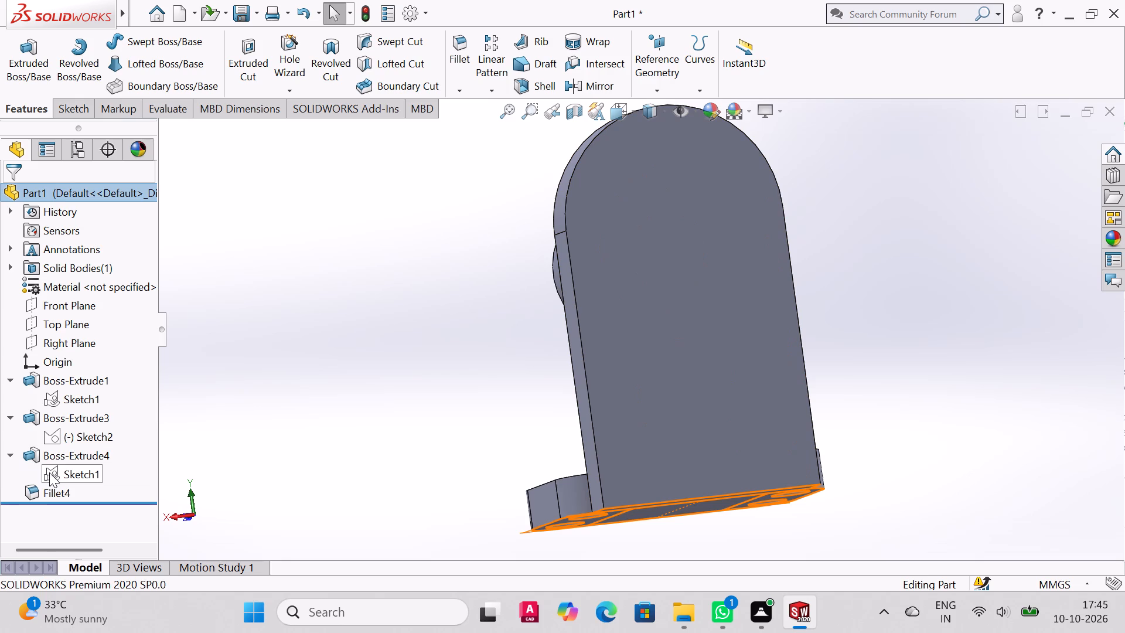
pyautogui.click(50, 472)
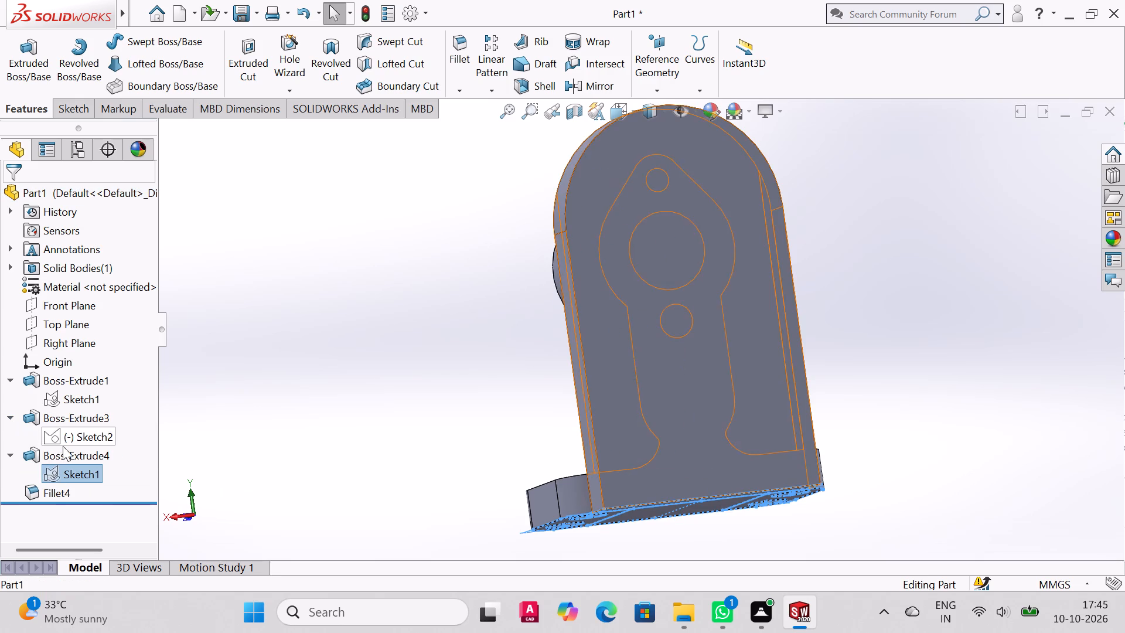
pyautogui.click(51, 439)
pyautogui.moveTo(574, 382); pyautogui.dragTo(536, 404, button='middle')
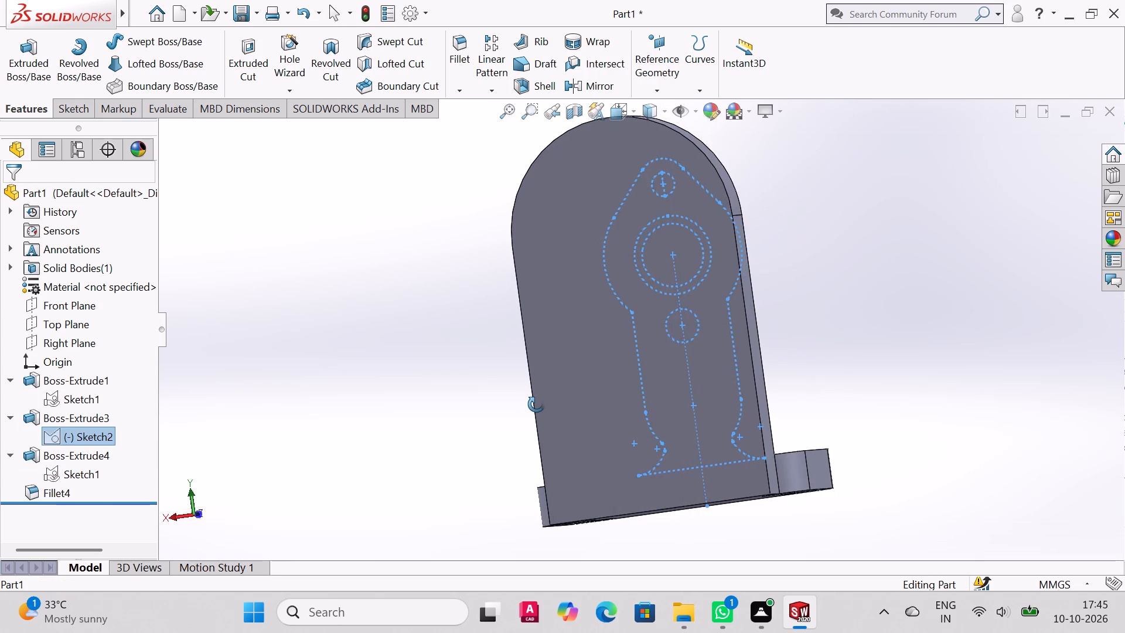
pyautogui.moveTo(536, 404); pyautogui.dragTo(546, 413, button='middle')
pyautogui.middleClick(546, 413)
pyautogui.moveTo(546, 410); pyautogui.dragTo(560, 406, button='middle')
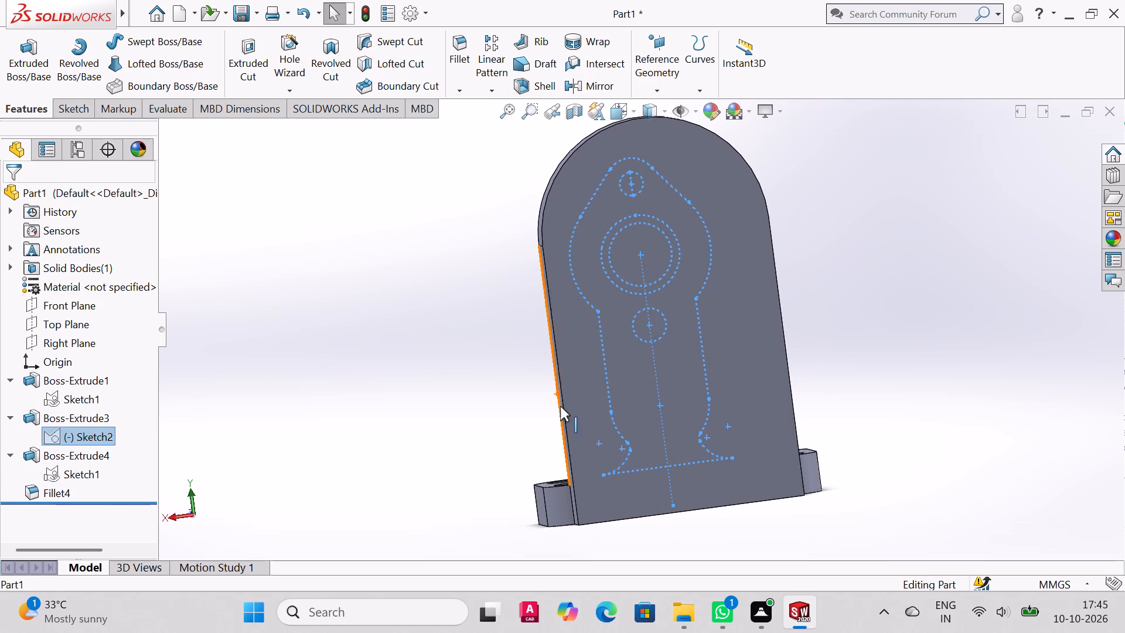
pyautogui.moveTo(680, 268); pyautogui.dragTo(864, 290, button='middle')
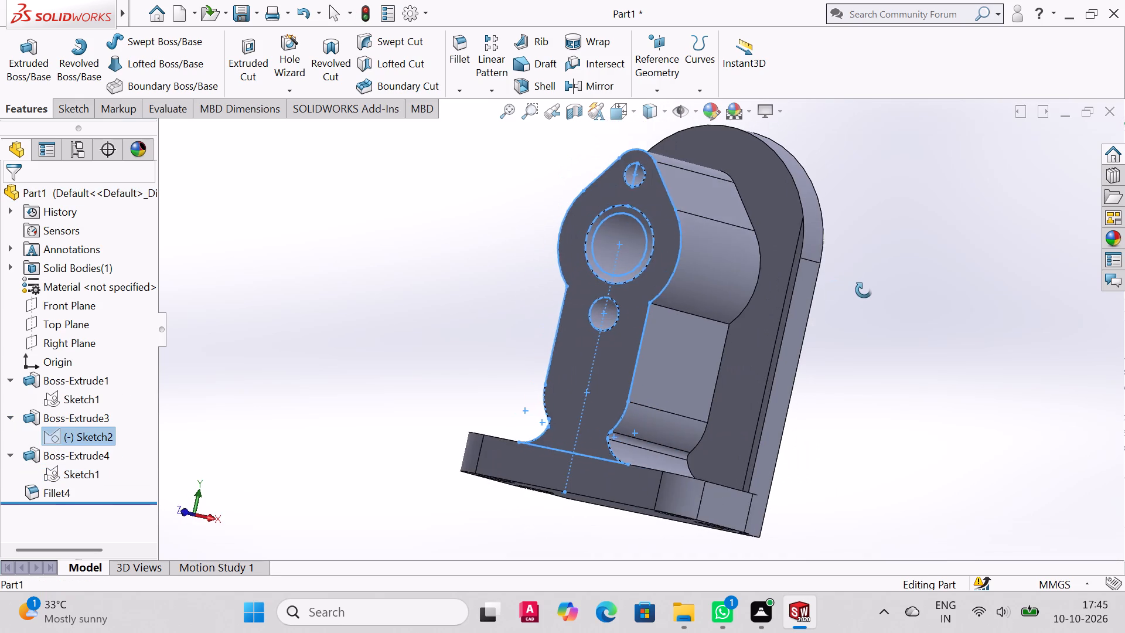
pyautogui.moveTo(864, 290); pyautogui.dragTo(886, 325, button='middle')
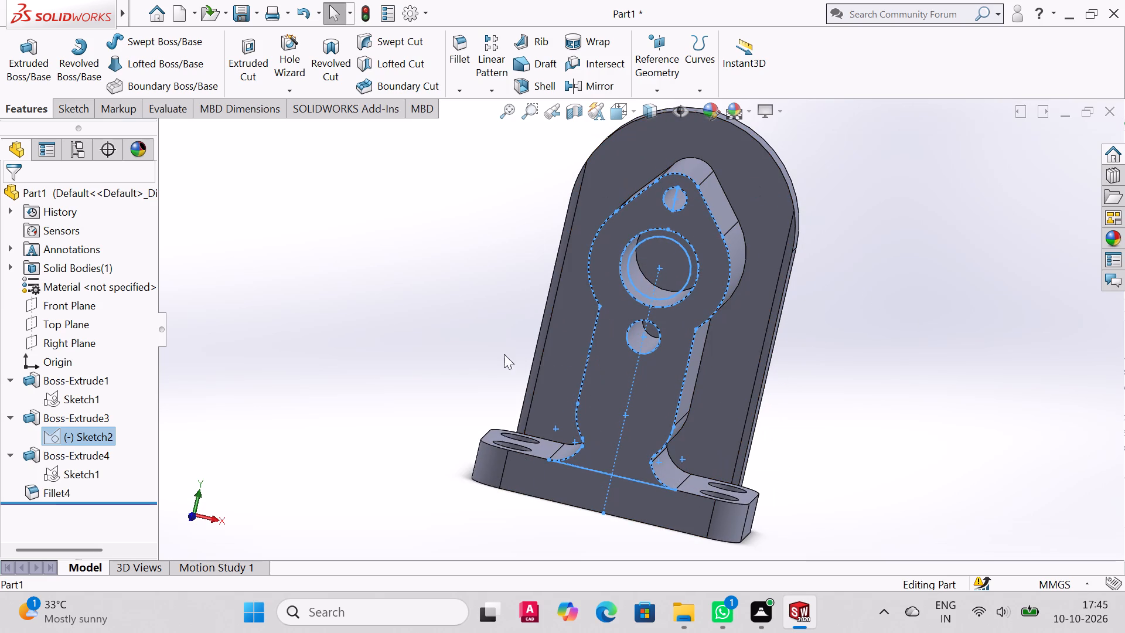
pyautogui.moveTo(921, 294); pyautogui.dragTo(725, 332, button='middle')
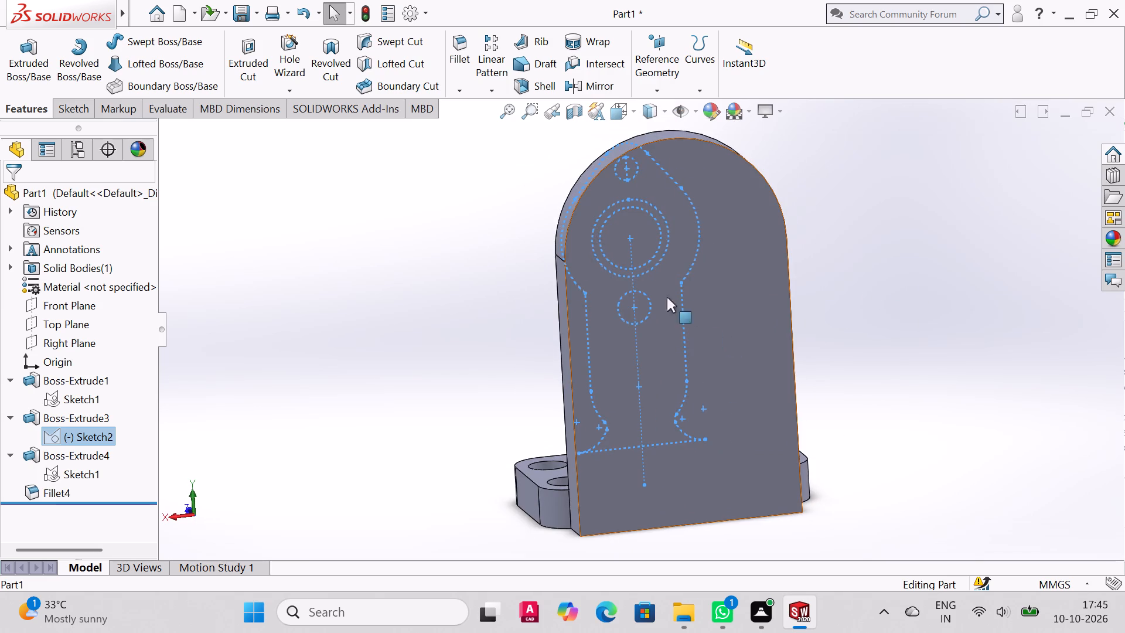
pyautogui.moveTo(766, 355); pyautogui.dragTo(846, 348, button='middle')
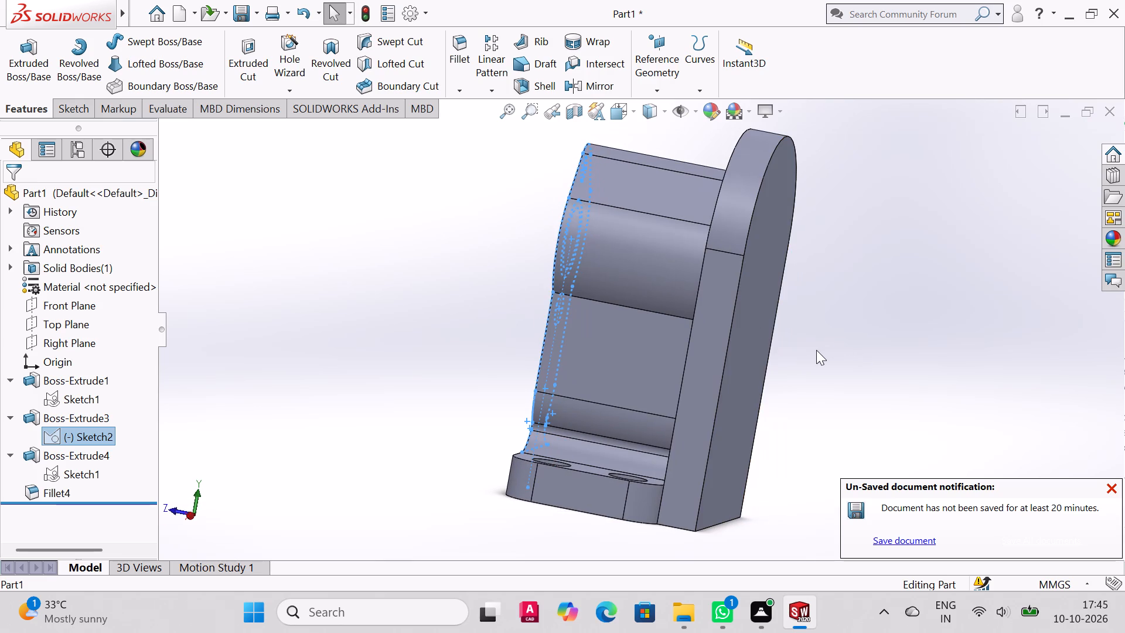
pyautogui.moveTo(770, 340); pyautogui.dragTo(832, 365, button='middle')
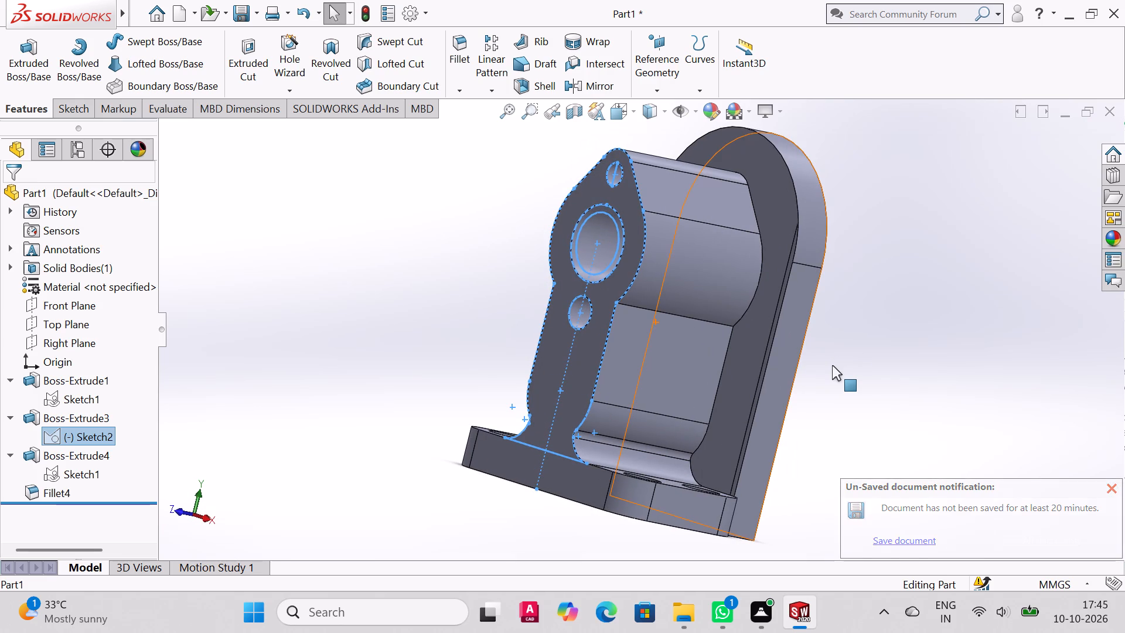
# Examine the back plate's faces and where the upright's rounded top and holes meet the plate.
pyautogui.scroll(-1, 852, 362)
pyautogui.moveTo(852, 362); pyautogui.dragTo(834, 159, button='middle')
pyautogui.click(779, 138)
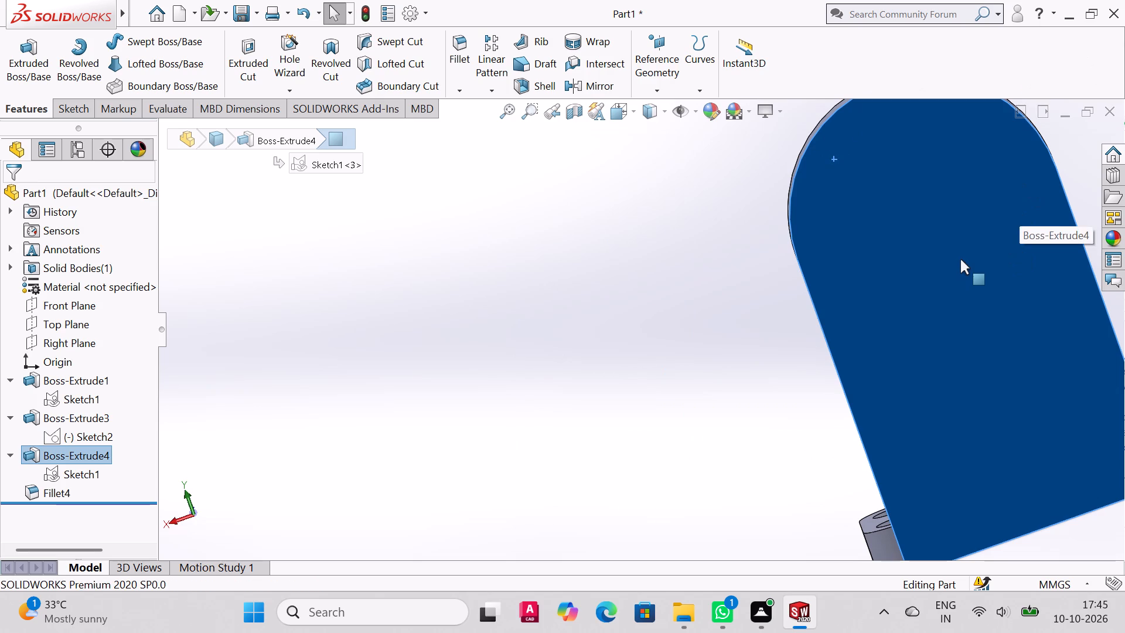
pyautogui.moveTo(964, 275); pyautogui.dragTo(1121, 242, button='middle')
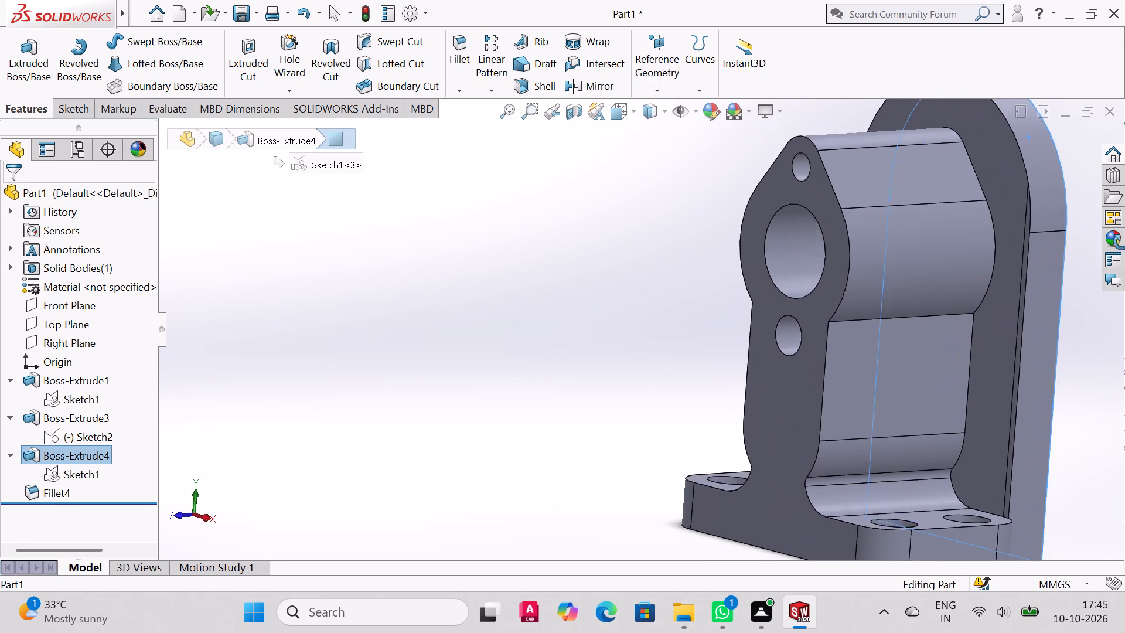
pyautogui.moveTo(1121, 242); pyautogui.dragTo(985, 138, button='middle')
pyautogui.click(984, 131)
pyautogui.scroll(-1, 985, 138)
pyautogui.scroll(3, 988, 142)
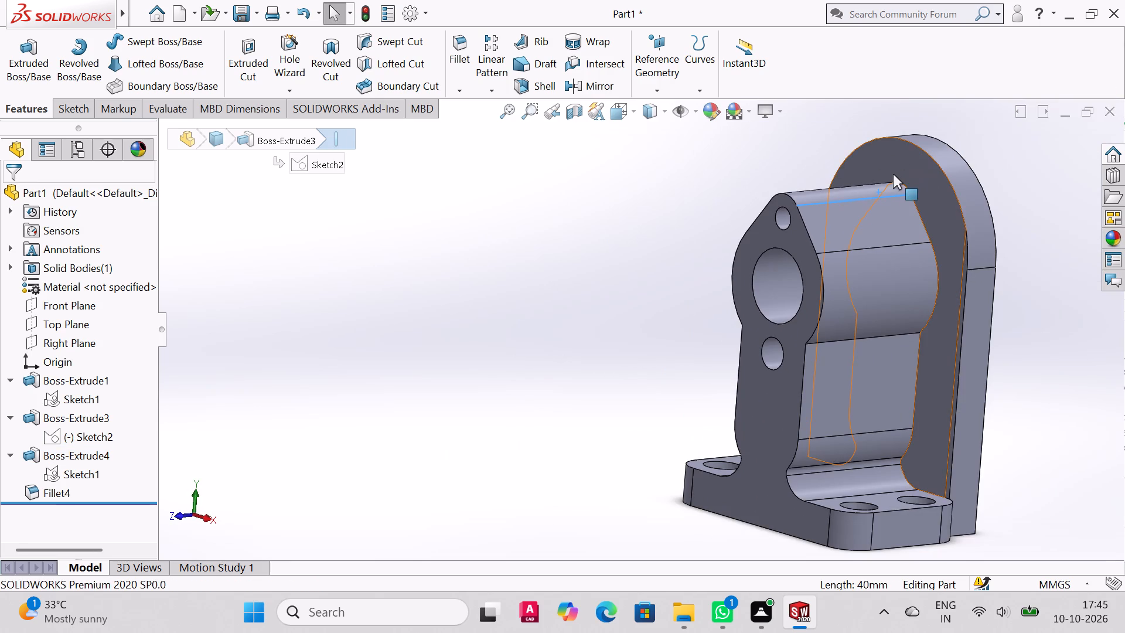
pyautogui.click(872, 185)
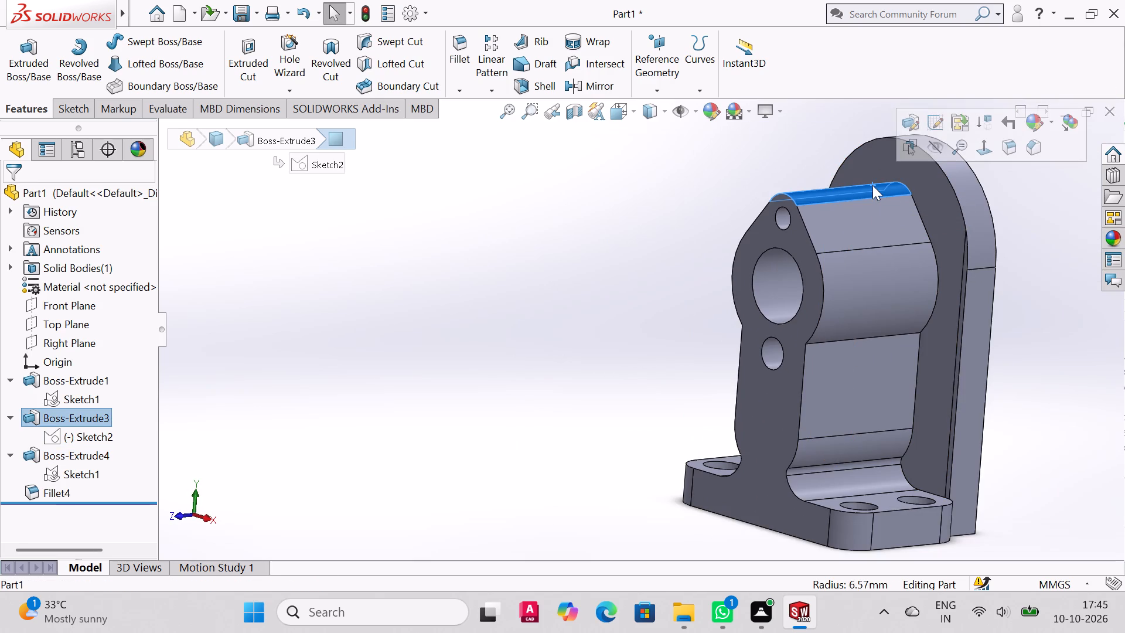
pyautogui.moveTo(896, 199); pyautogui.dragTo(913, 199, button='middle')
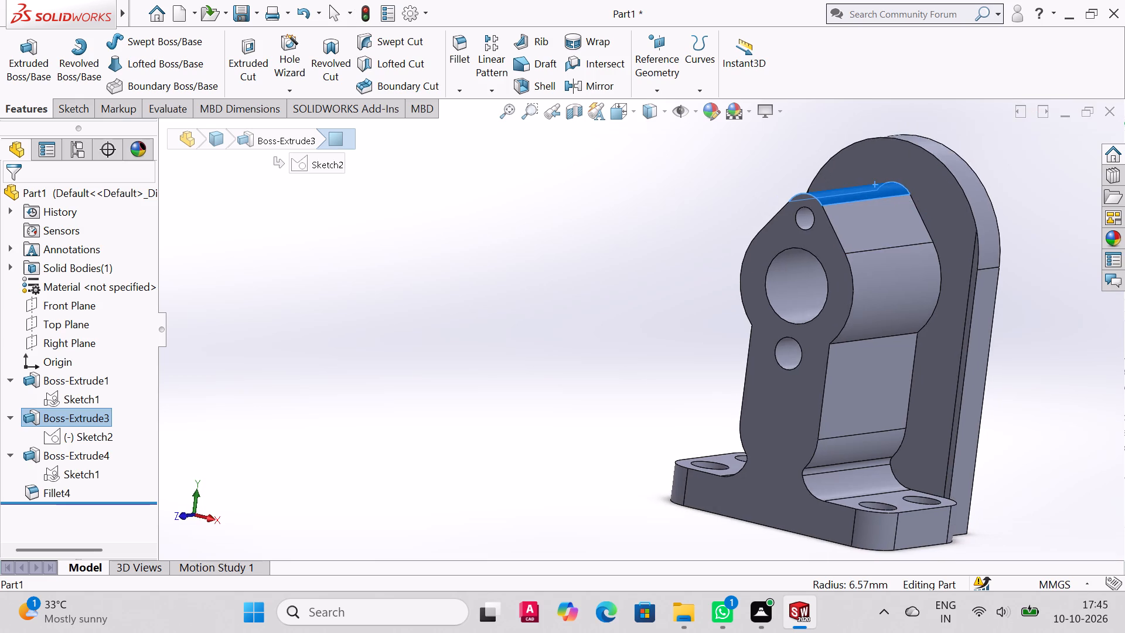
pyautogui.moveTo(913, 199); pyautogui.dragTo(974, 196, button='middle')
pyautogui.moveTo(988, 209); pyautogui.dragTo(974, 196)
pyautogui.moveTo(942, 196); pyautogui.dragTo(910, 197, button='middle')
pyautogui.click(775, 285)
pyautogui.moveTo(748, 368); pyautogui.dragTo(910, 197)
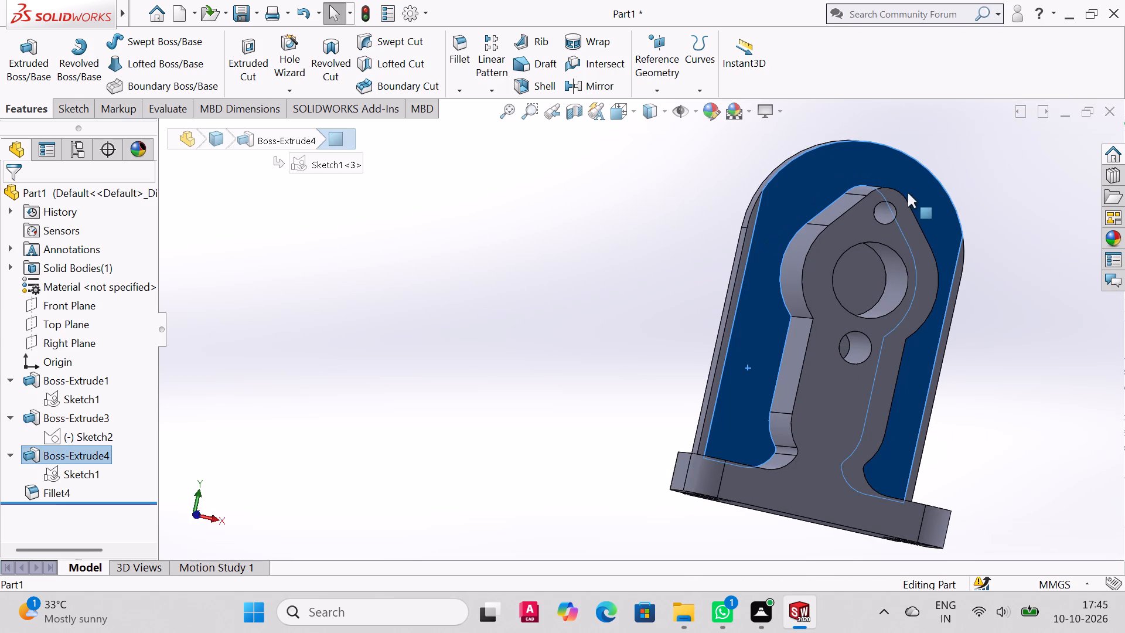
pyautogui.press('Escape')
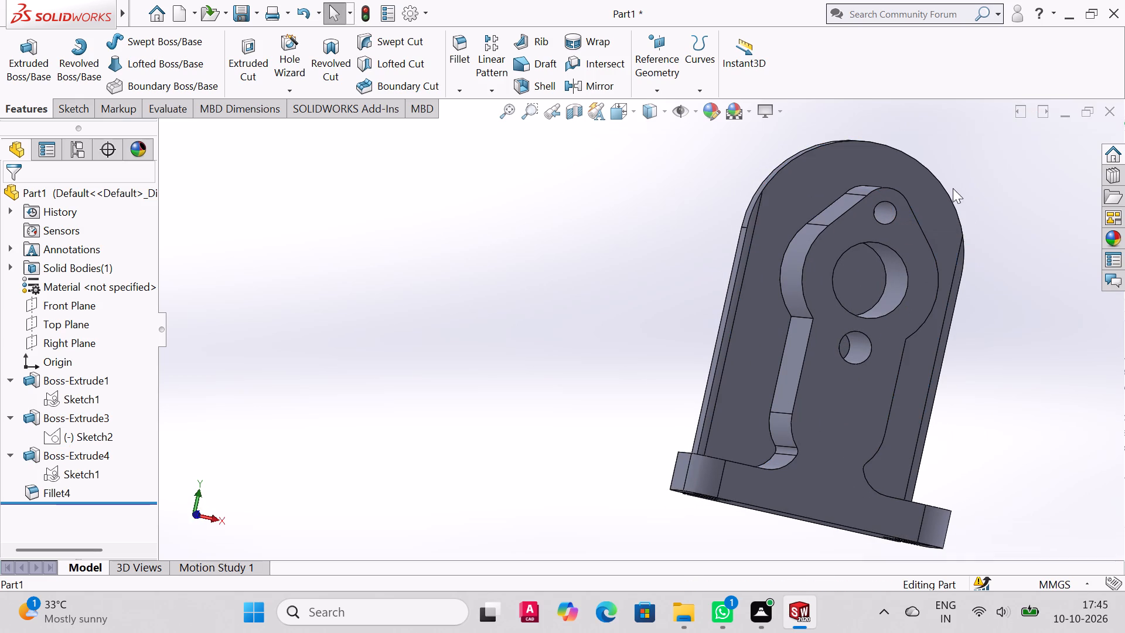
pyautogui.moveTo(959, 193); pyautogui.dragTo(909, 258, button='middle')
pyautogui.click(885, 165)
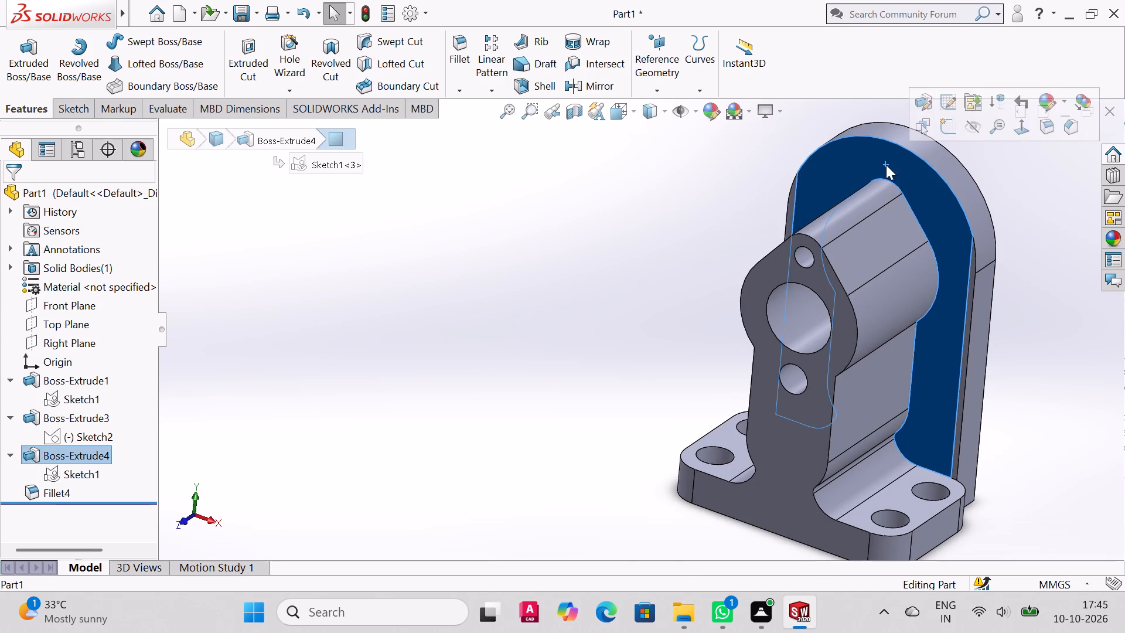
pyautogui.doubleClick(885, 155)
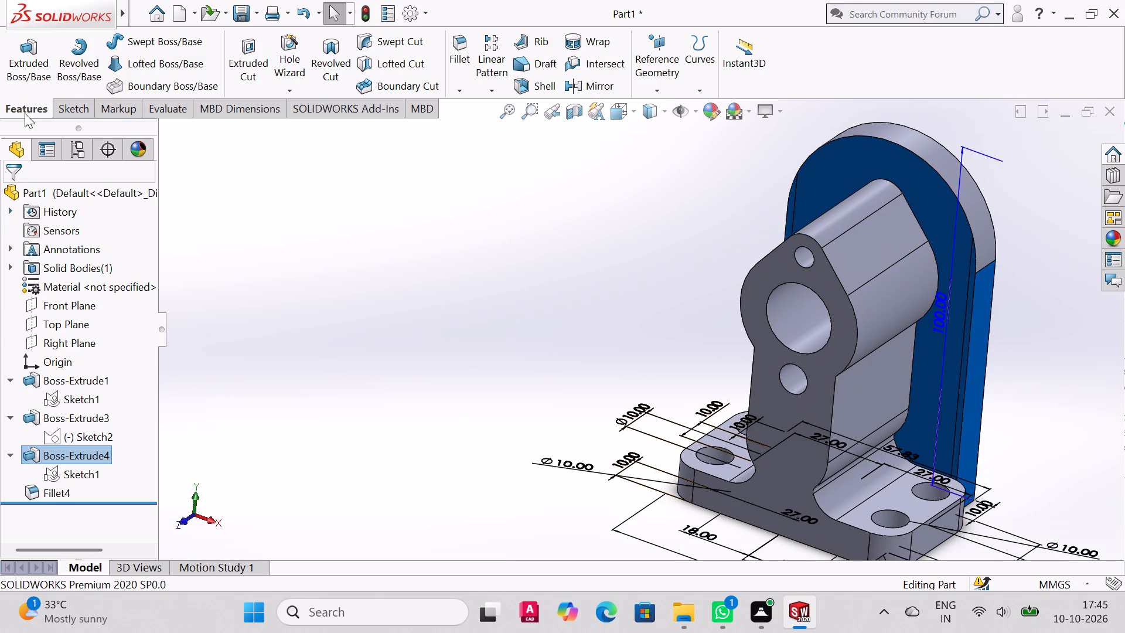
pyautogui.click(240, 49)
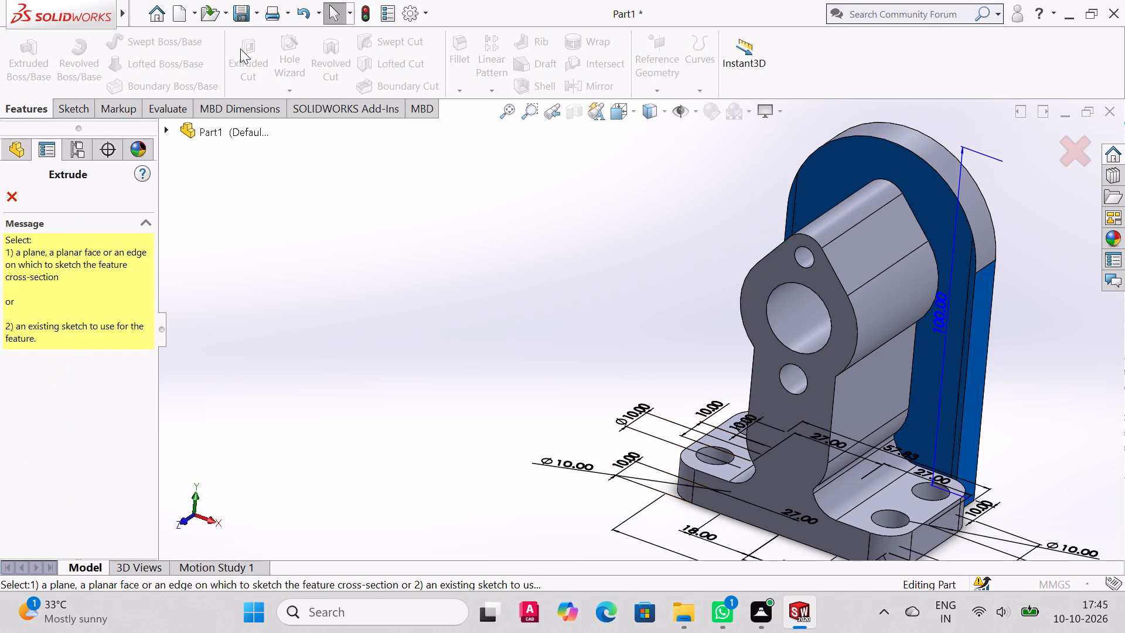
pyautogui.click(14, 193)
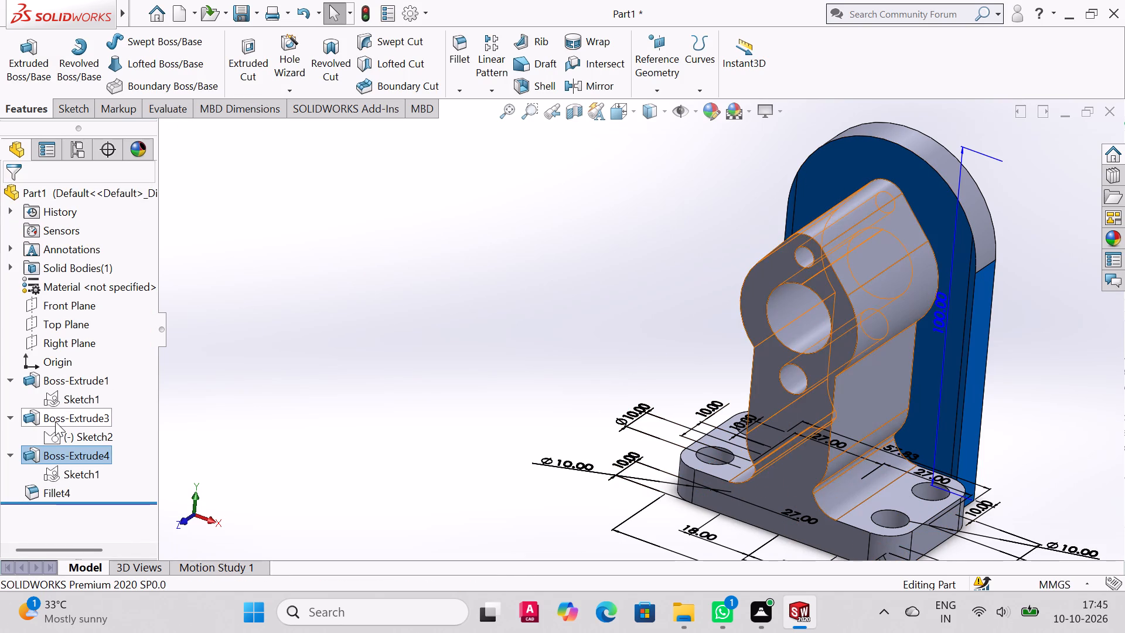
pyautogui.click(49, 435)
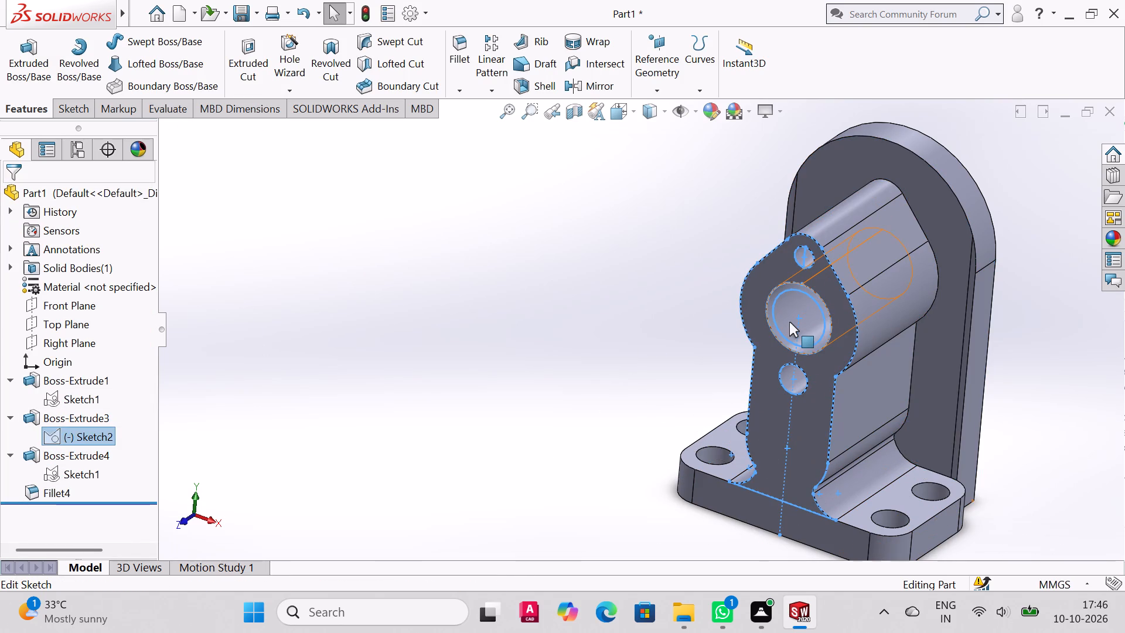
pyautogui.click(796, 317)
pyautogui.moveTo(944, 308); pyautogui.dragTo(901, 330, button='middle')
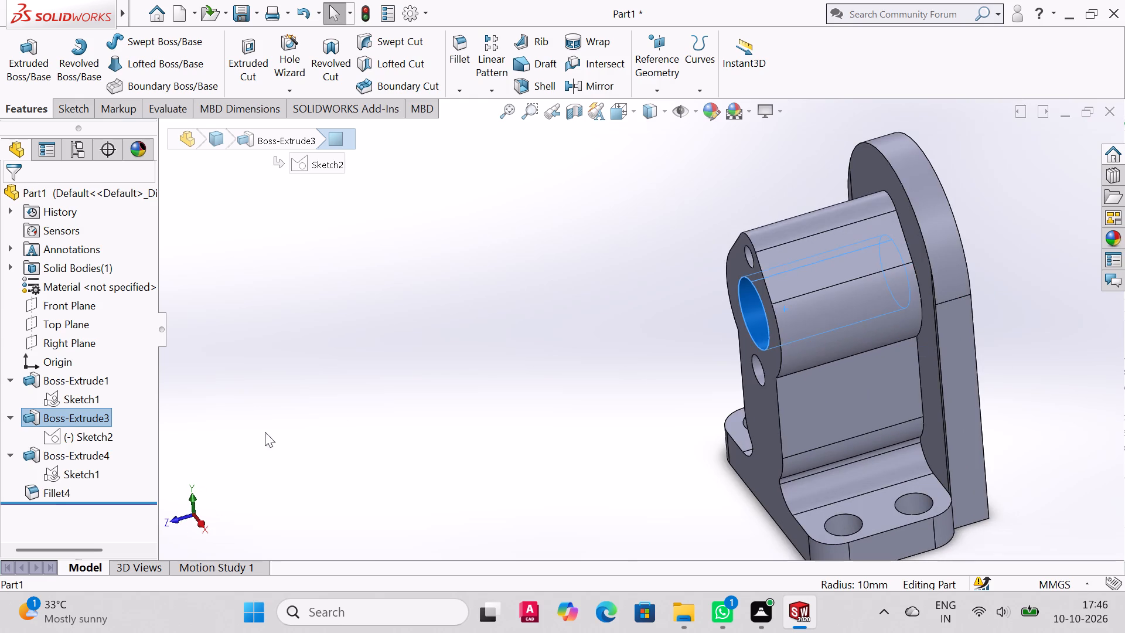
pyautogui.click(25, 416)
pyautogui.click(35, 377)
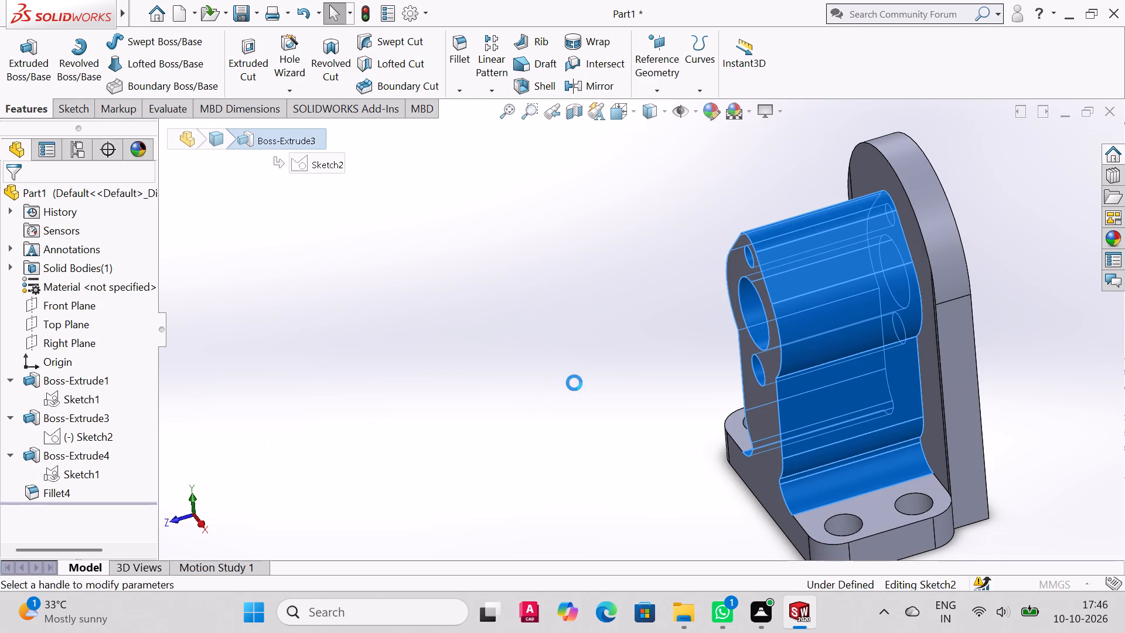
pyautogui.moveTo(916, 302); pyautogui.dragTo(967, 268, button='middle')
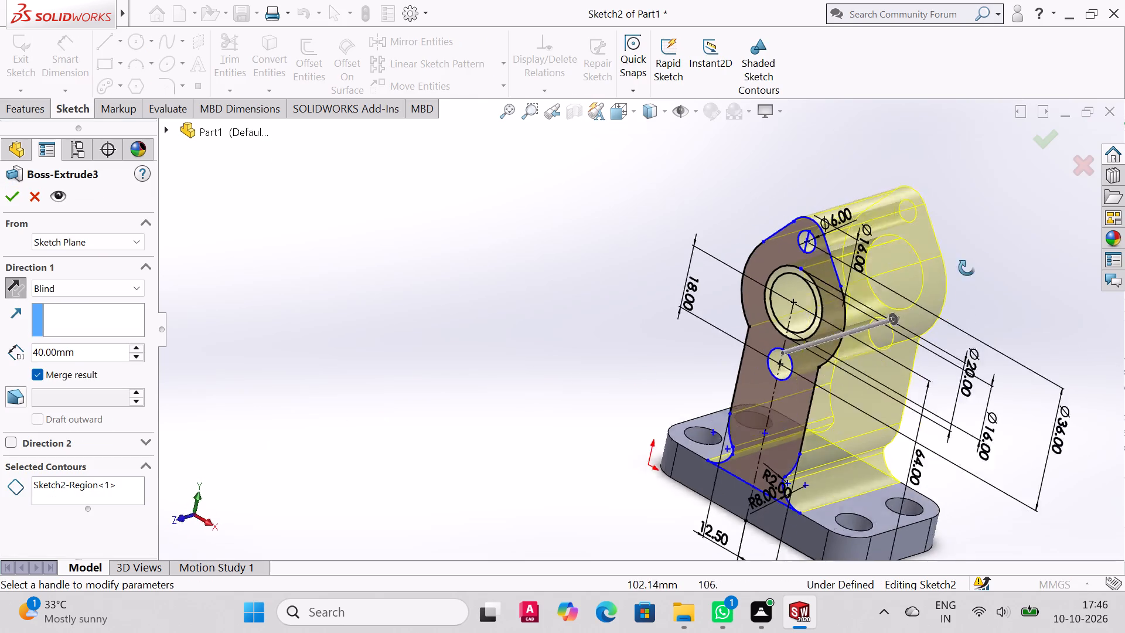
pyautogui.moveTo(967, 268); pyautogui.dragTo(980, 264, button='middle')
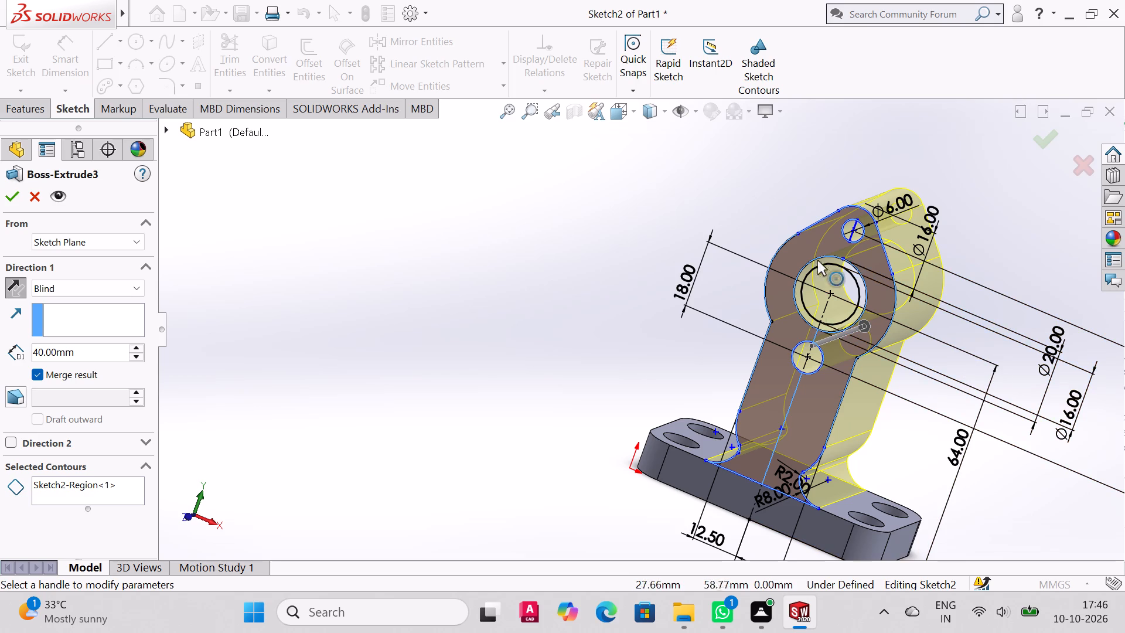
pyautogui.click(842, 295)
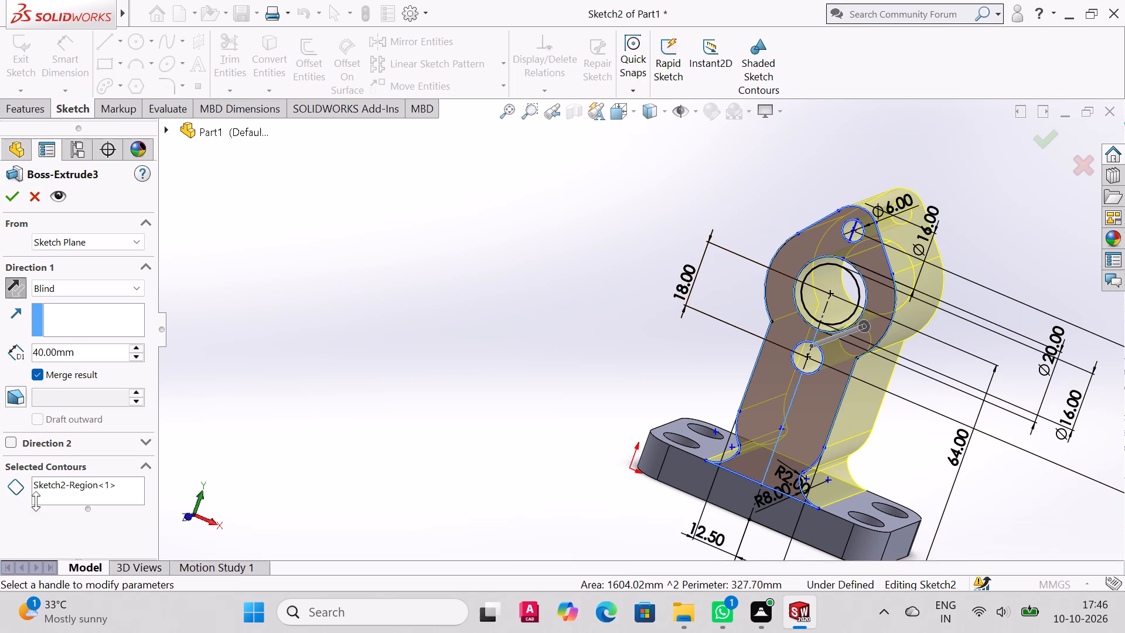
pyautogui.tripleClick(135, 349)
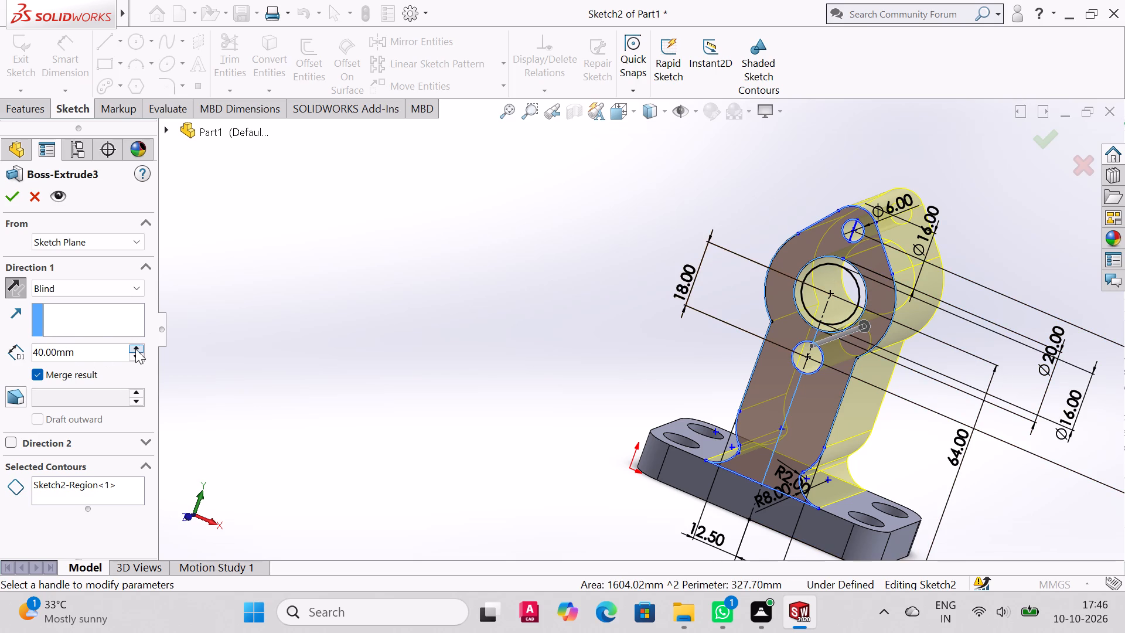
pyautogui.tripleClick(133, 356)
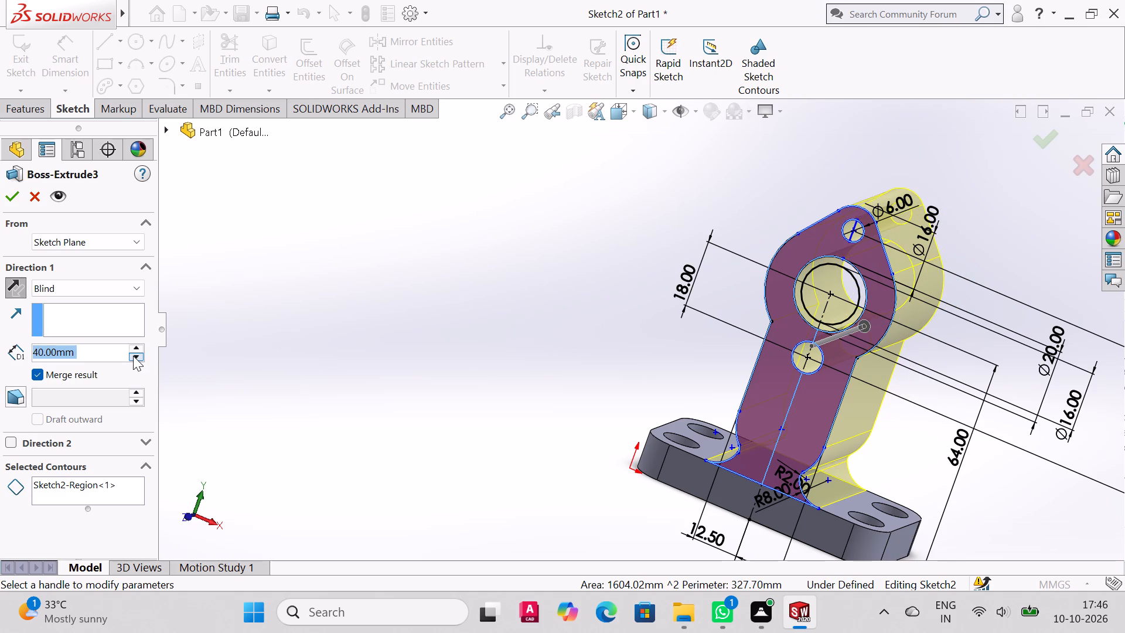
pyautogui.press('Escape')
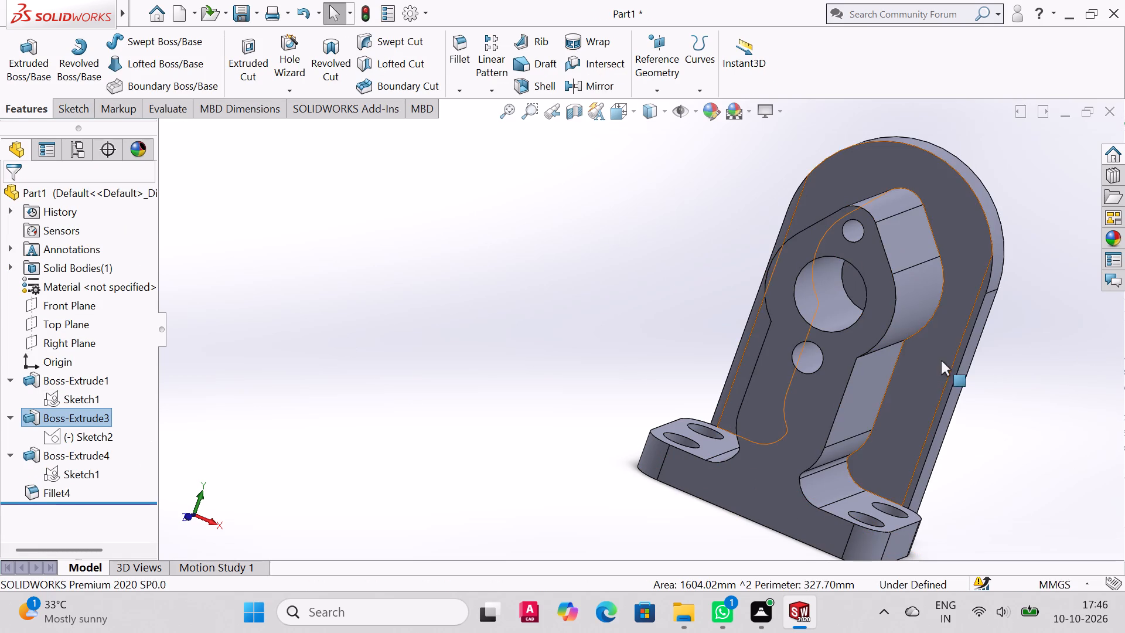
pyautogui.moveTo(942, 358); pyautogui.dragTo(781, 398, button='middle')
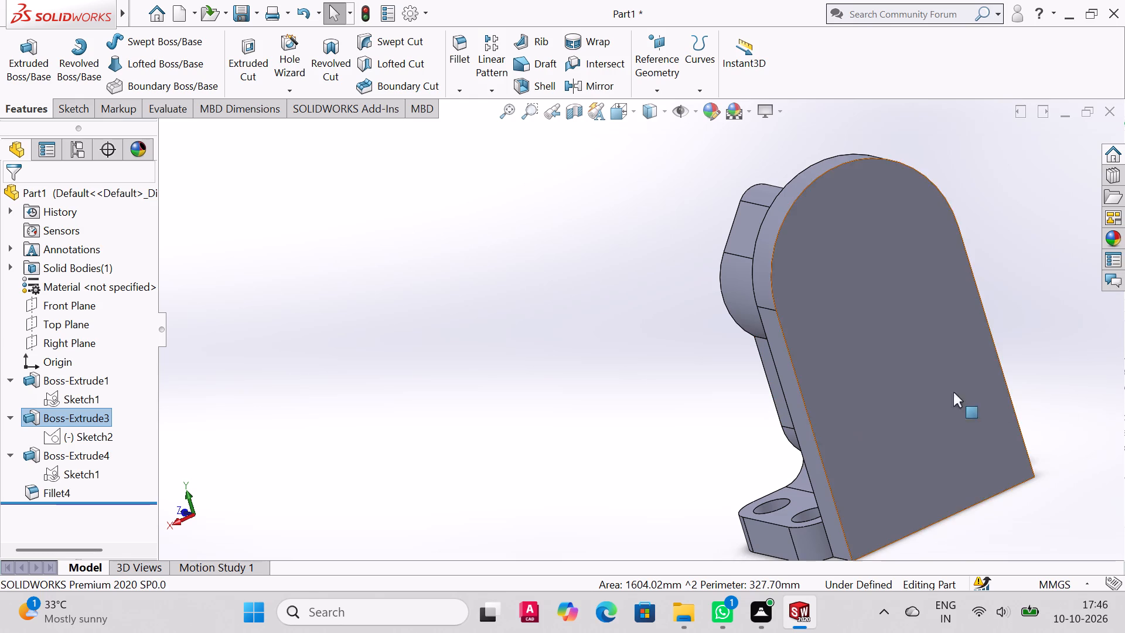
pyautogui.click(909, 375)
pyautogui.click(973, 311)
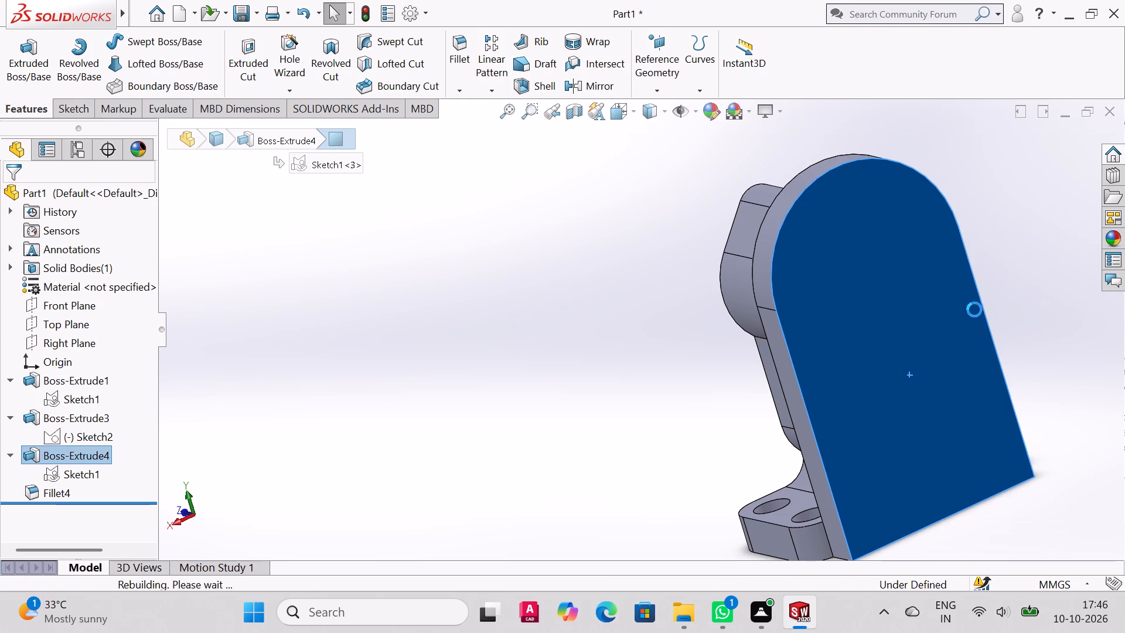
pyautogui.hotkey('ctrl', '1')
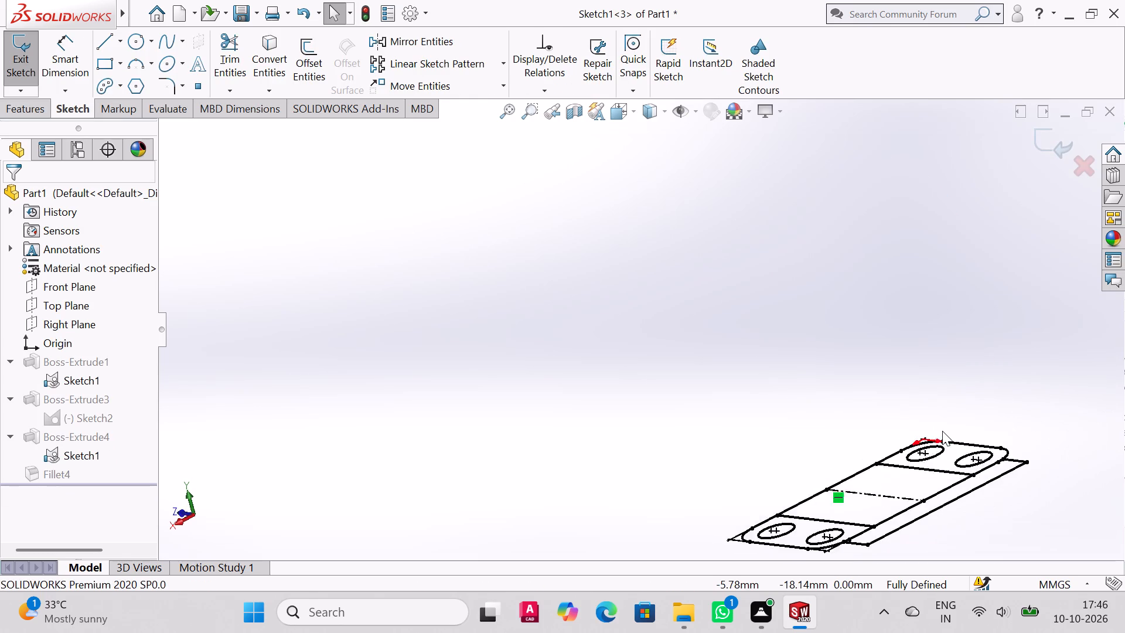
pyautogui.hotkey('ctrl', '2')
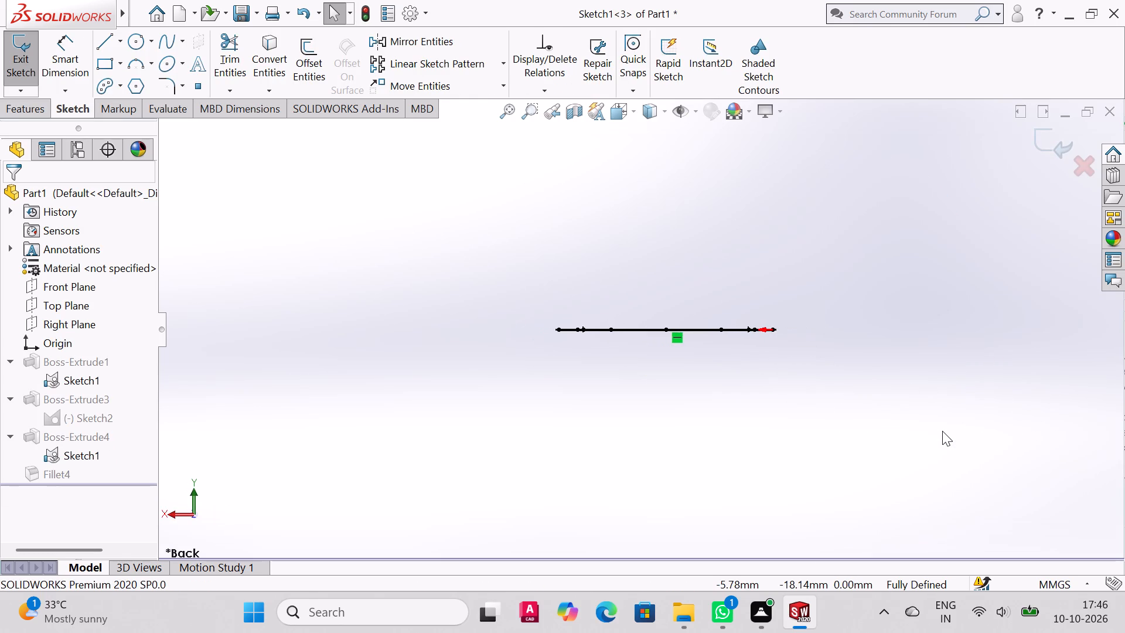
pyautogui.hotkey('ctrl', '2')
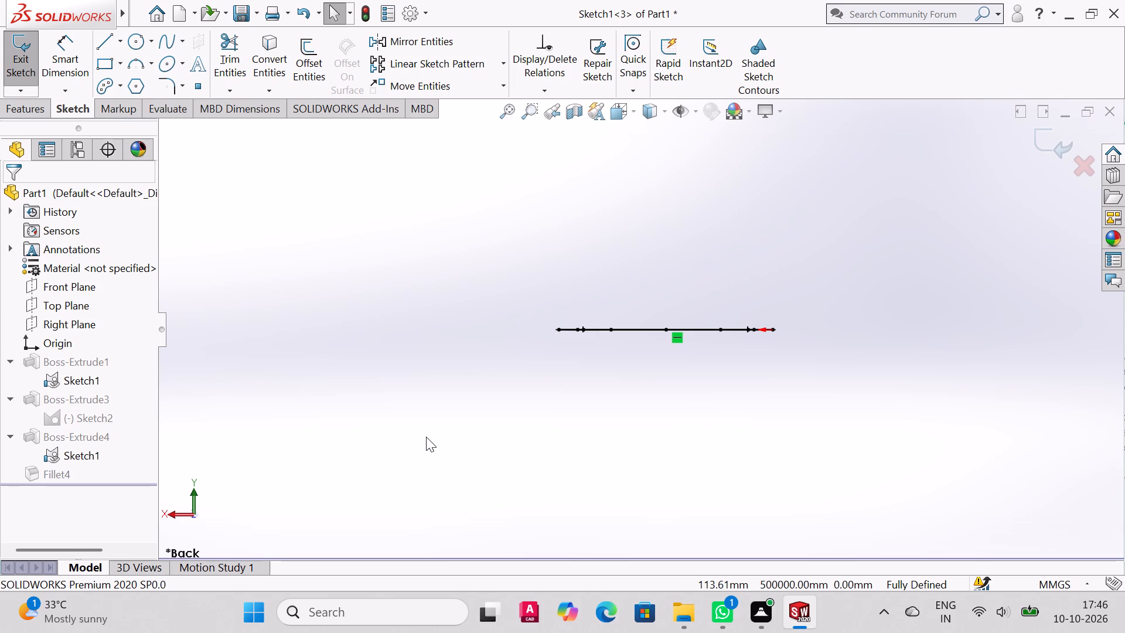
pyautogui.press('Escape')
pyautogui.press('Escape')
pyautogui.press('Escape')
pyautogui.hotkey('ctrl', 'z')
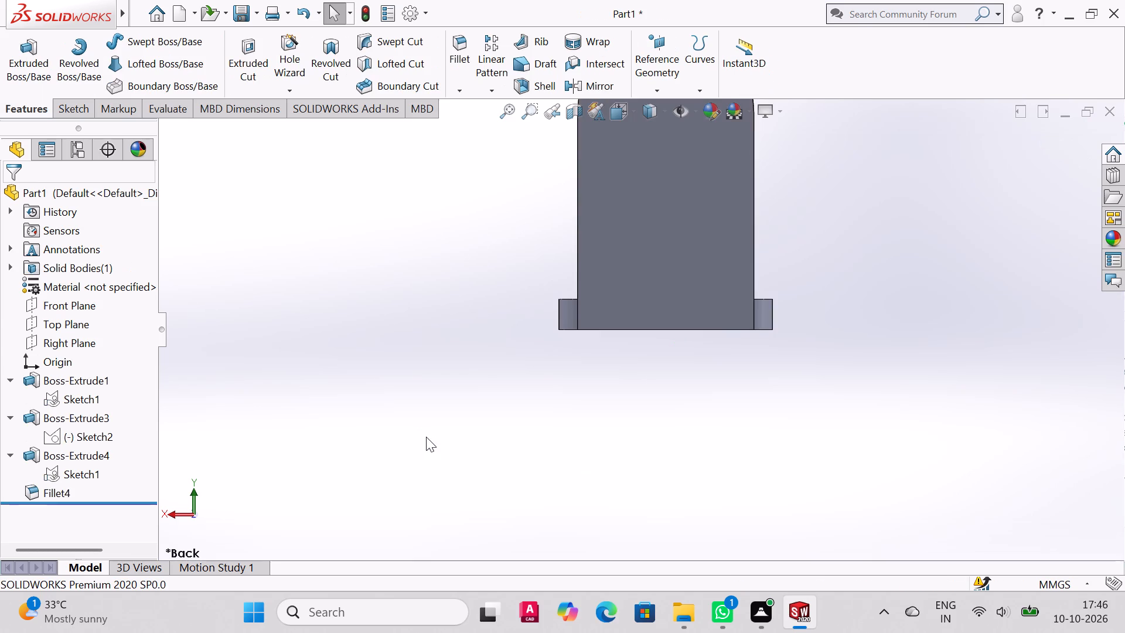
# Edit the upright's profile sketch and draw a circle of about 7.8 mm radius centered on the large middle hole.
pyautogui.scroll(3, 766, 349)
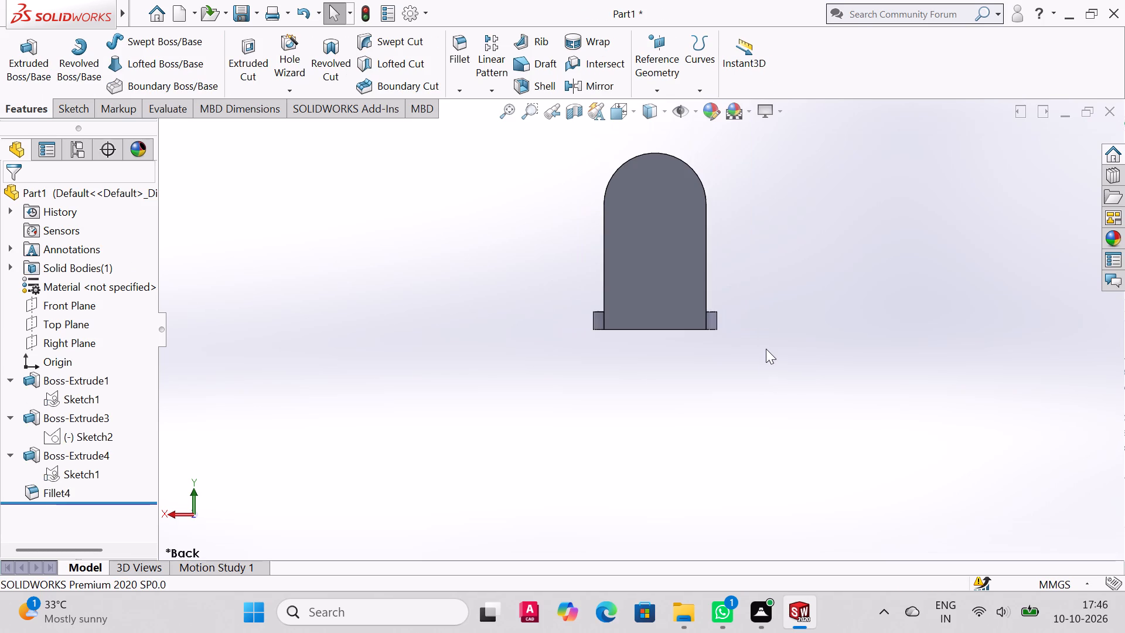
pyautogui.click(501, 118)
pyautogui.moveTo(564, 277); pyautogui.dragTo(564, 293, button='middle')
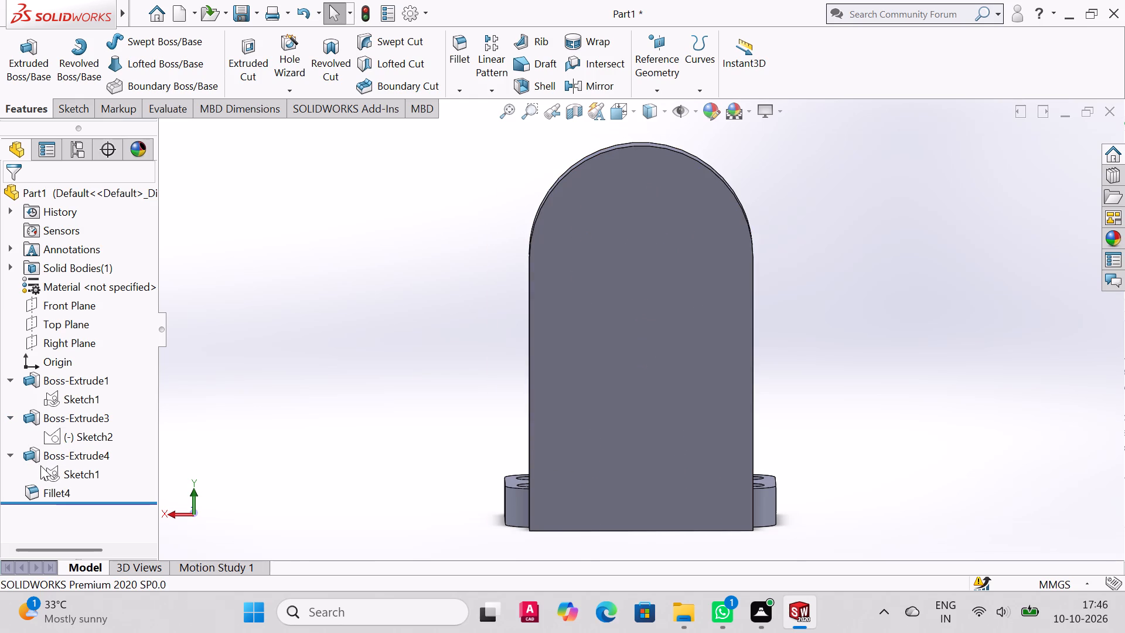
pyautogui.click(54, 438)
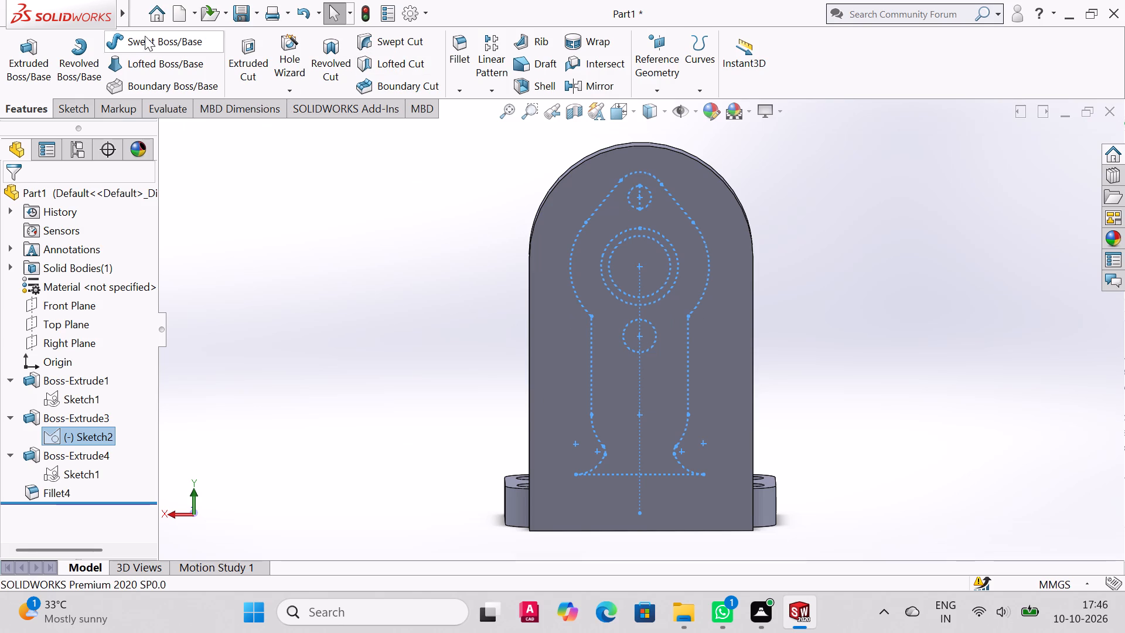
pyautogui.click(69, 105)
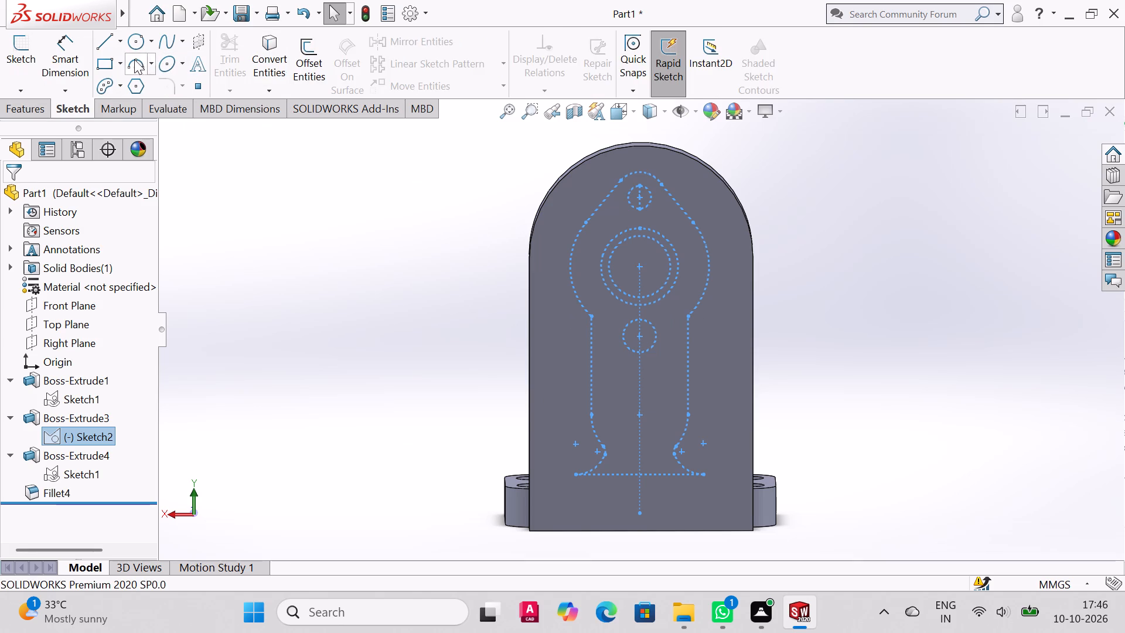
pyautogui.click(131, 40)
pyautogui.click(639, 266)
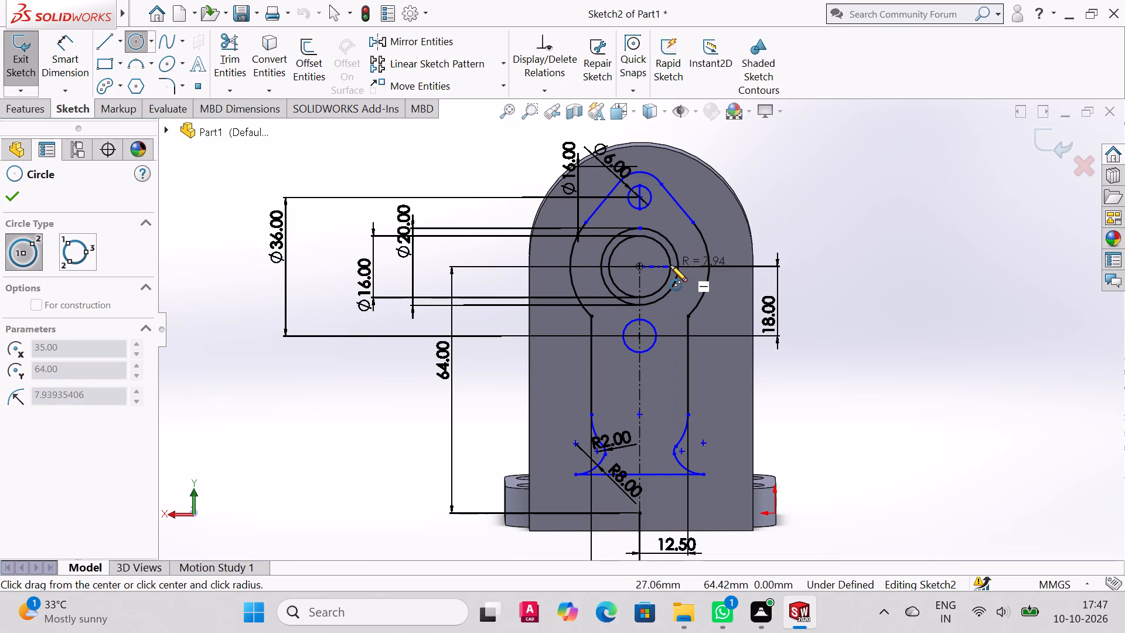
pyautogui.click(670, 265)
pyautogui.rightClick(670, 265)
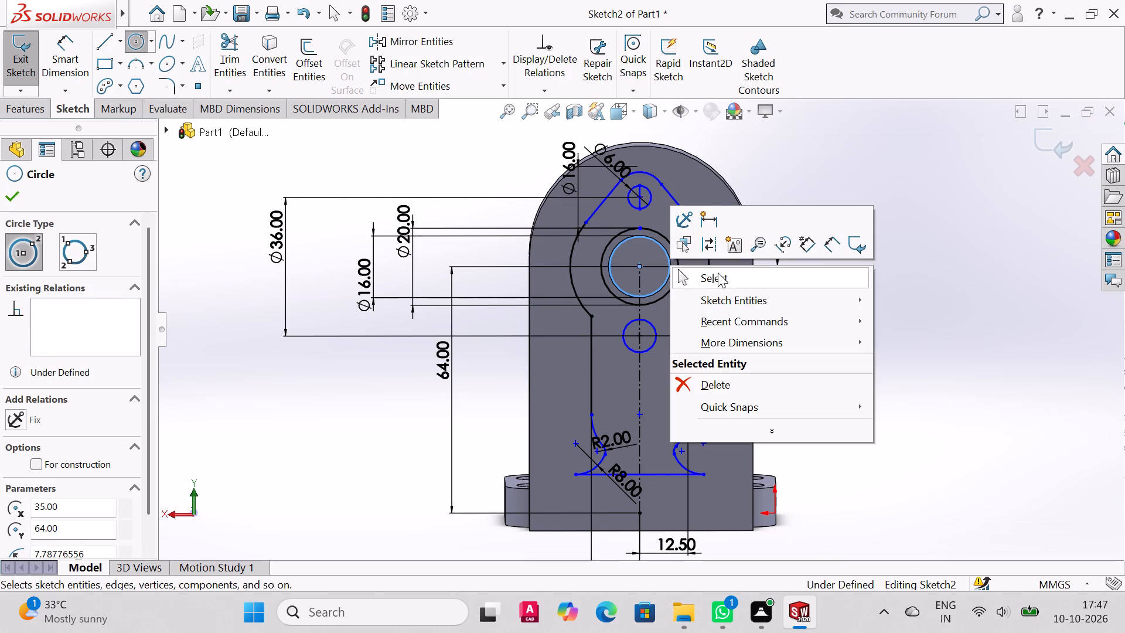
pyautogui.click(718, 274)
# Draw a circle of about 4.4 mm radius centered on the hole below the large middle hole in the profile sketch.
pyautogui.moveTo(820, 300); pyautogui.dragTo(829, 329, button='middle')
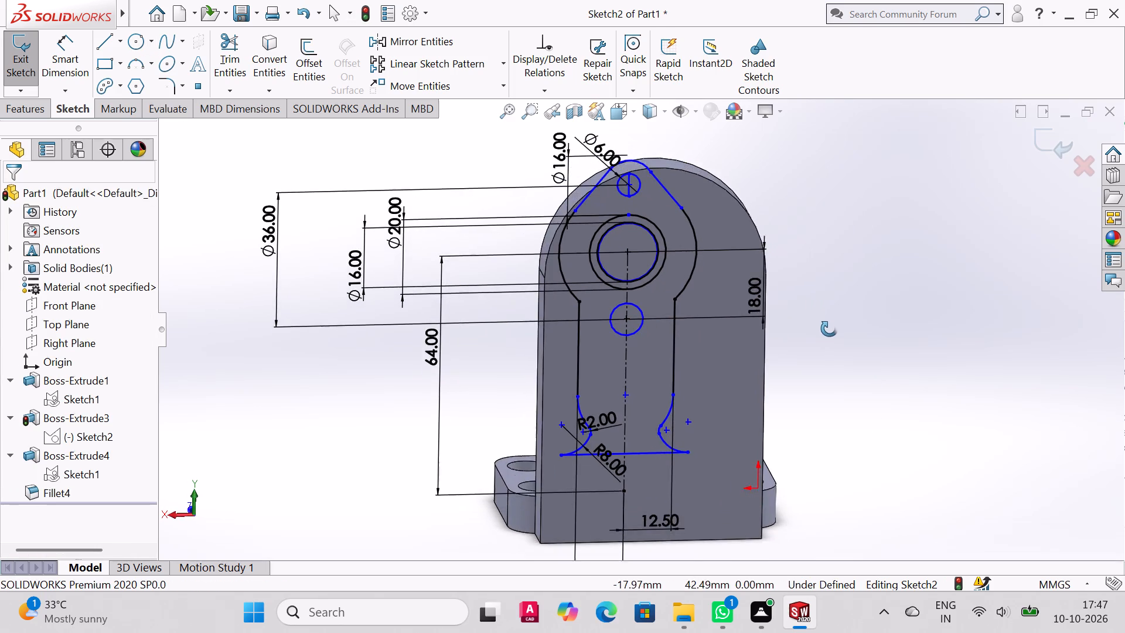
pyautogui.moveTo(829, 329); pyautogui.dragTo(820, 305, button='middle')
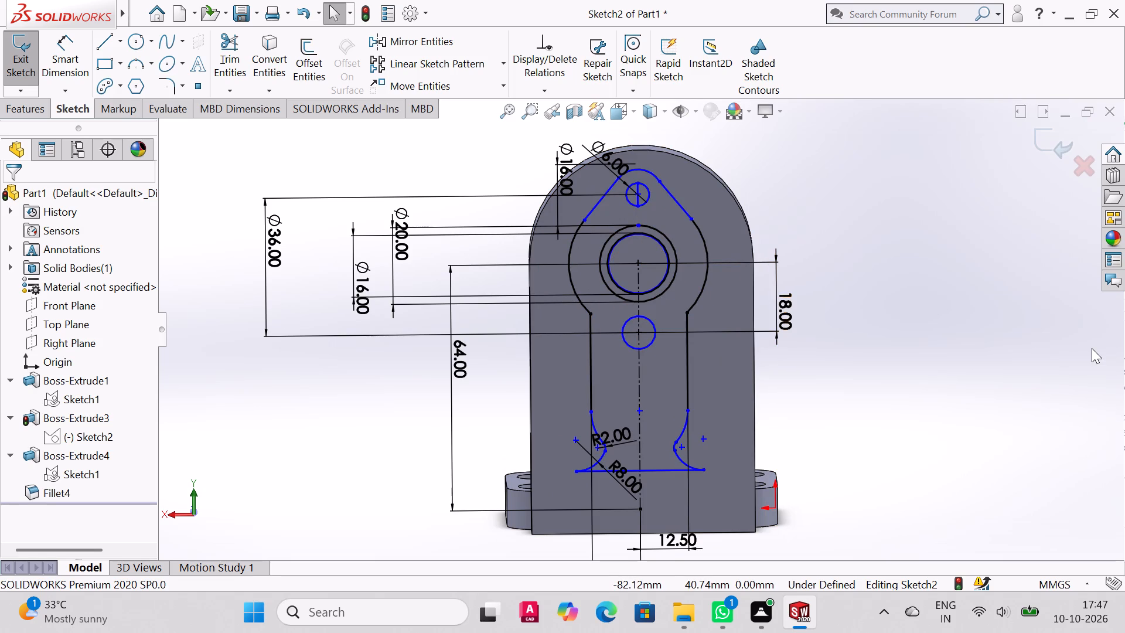
pyautogui.click(640, 332)
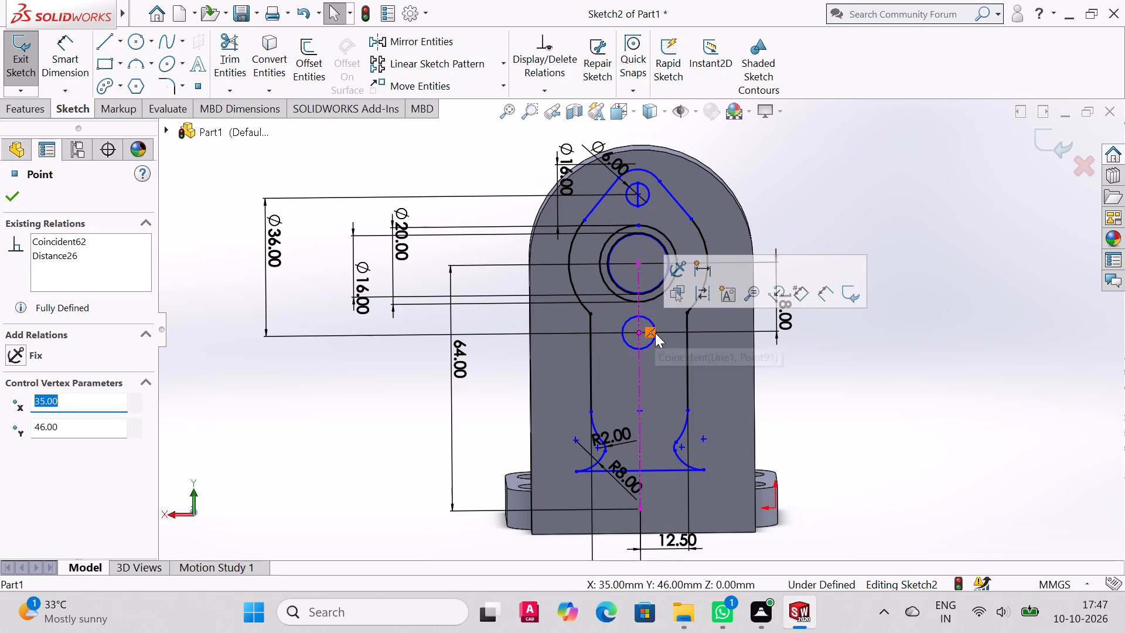
pyautogui.scroll(2, 655, 331)
pyautogui.scroll(-7, 655, 331)
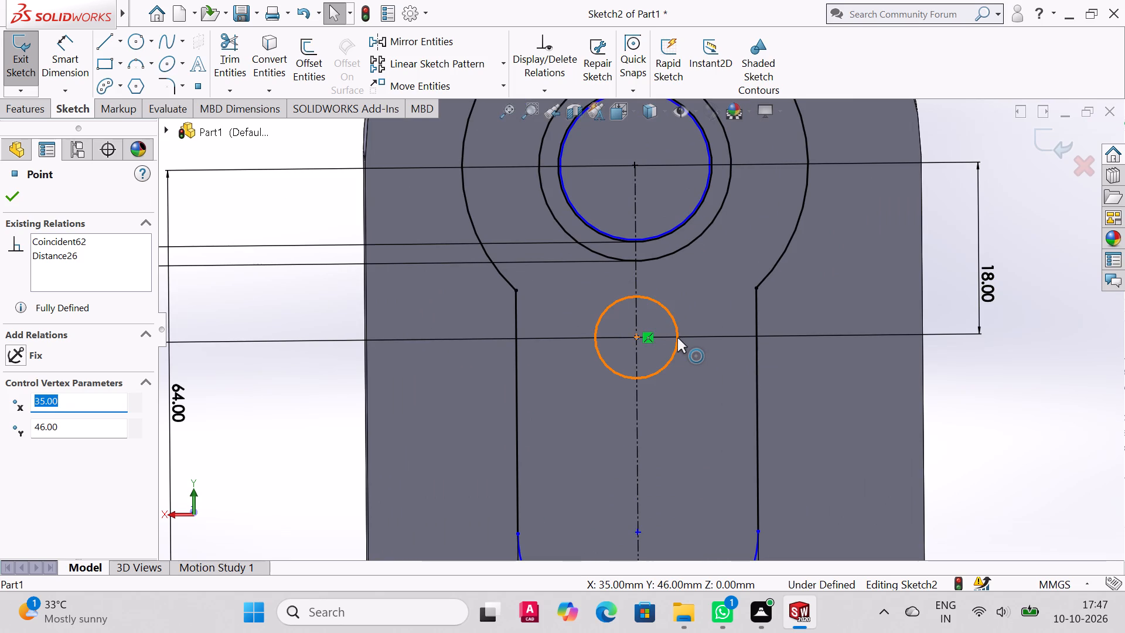
pyautogui.click(677, 337)
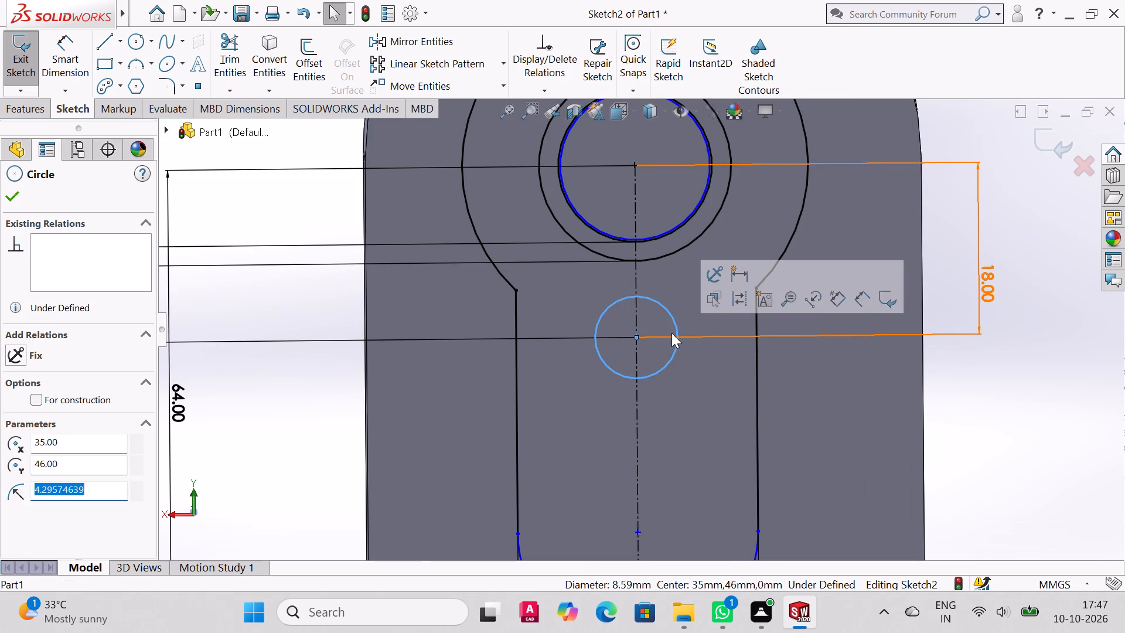
pyautogui.press('Escape')
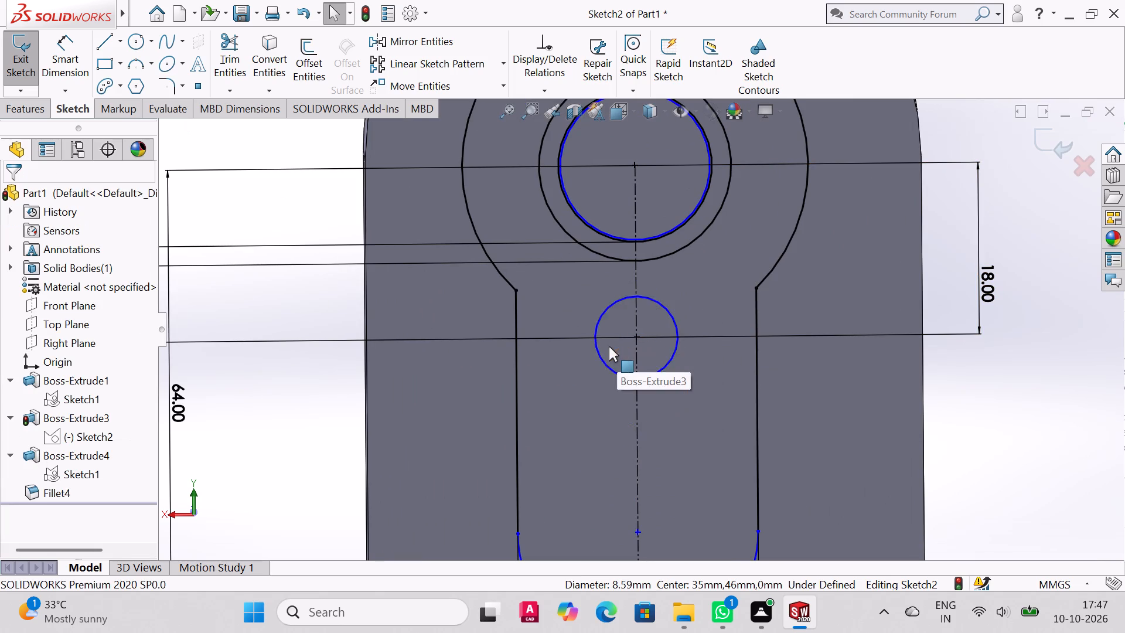
pyautogui.click(139, 41)
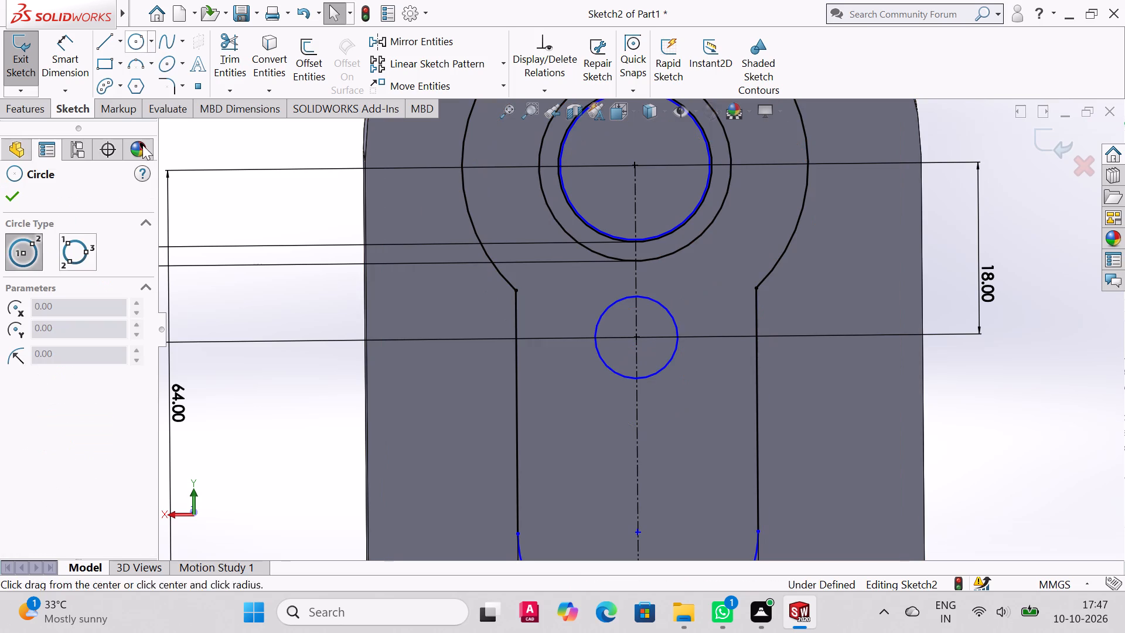
pyautogui.click(637, 337)
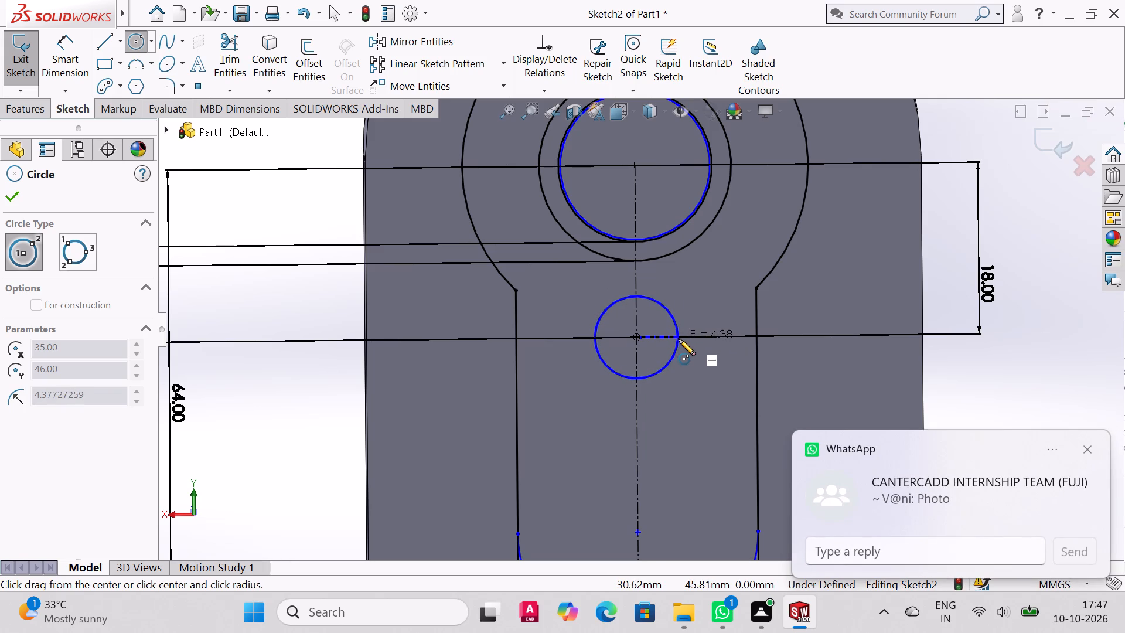
pyautogui.click(679, 339)
pyautogui.rightClick(677, 338)
pyautogui.click(715, 347)
pyautogui.scroll(3, 705, 322)
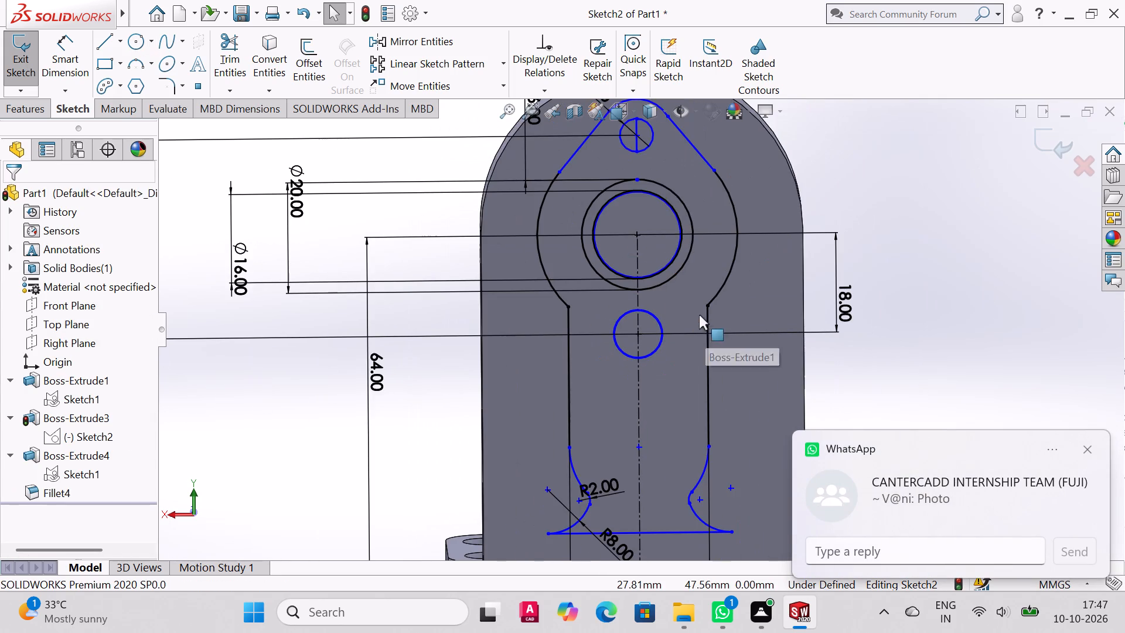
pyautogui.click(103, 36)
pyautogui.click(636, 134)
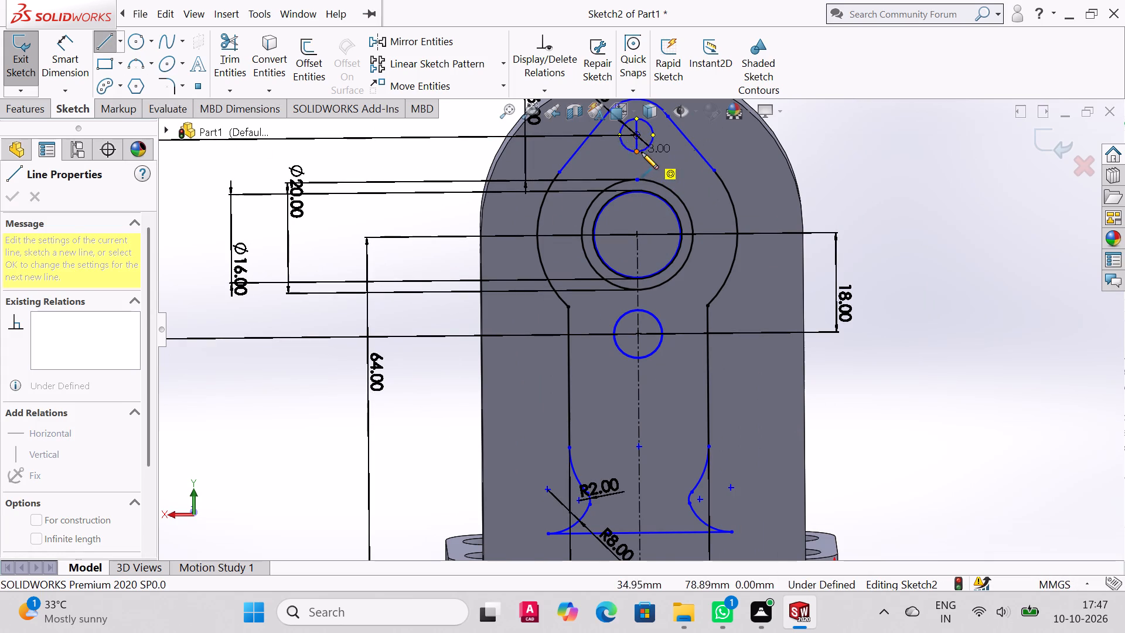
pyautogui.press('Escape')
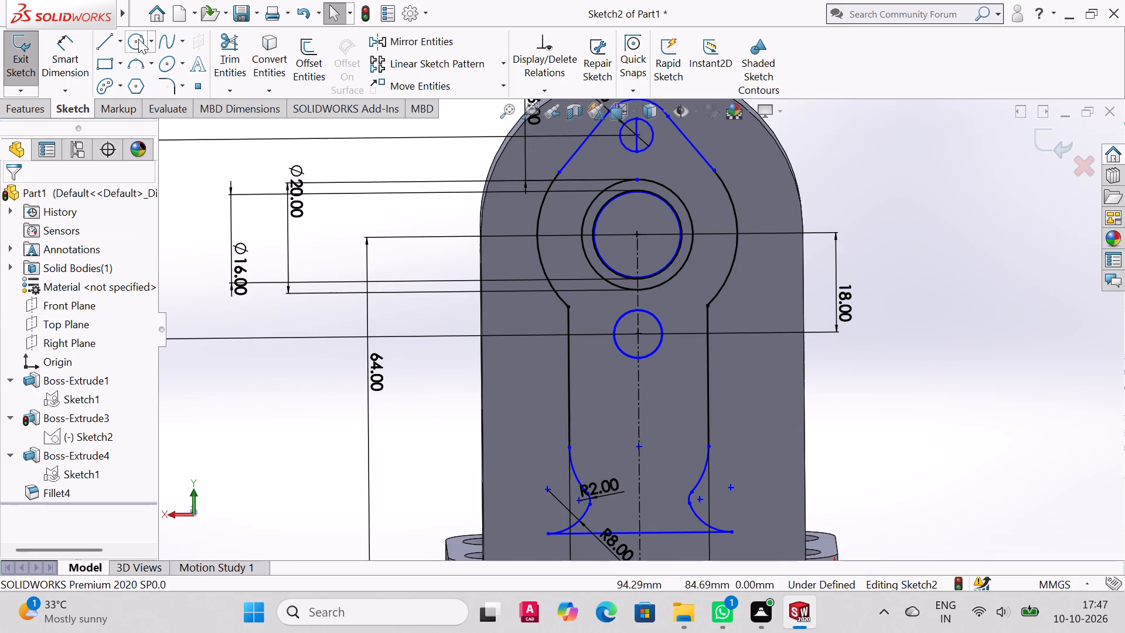
# Draw a circle of about 2.8 mm radius centered on the small top hole in the profile sketch and exit the sketch.
pyautogui.click(138, 39)
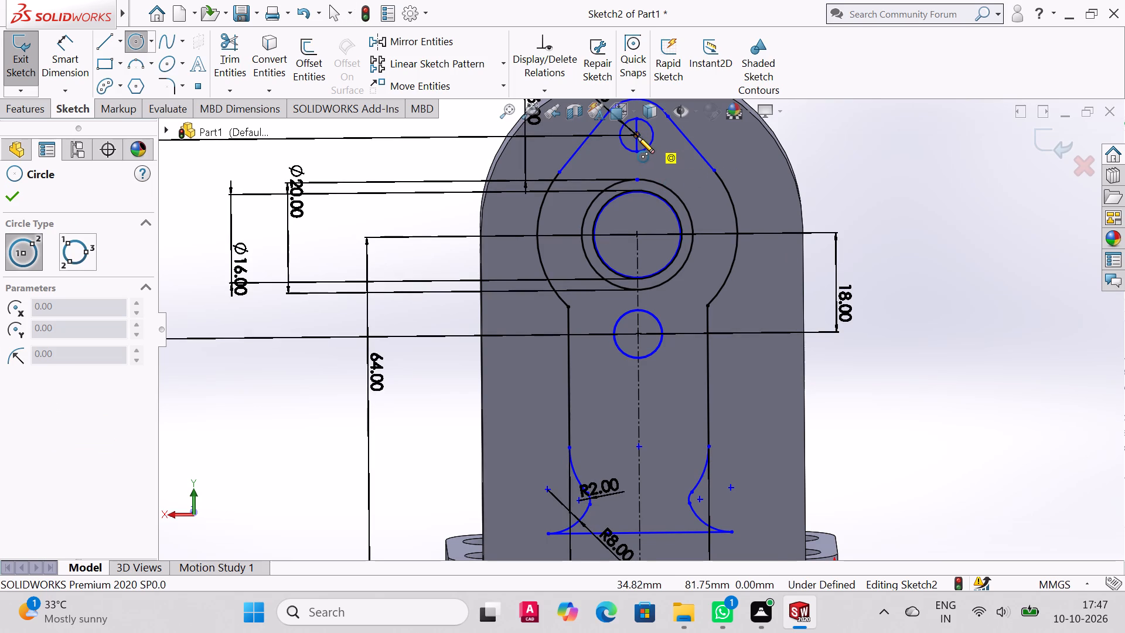
pyautogui.click(637, 137)
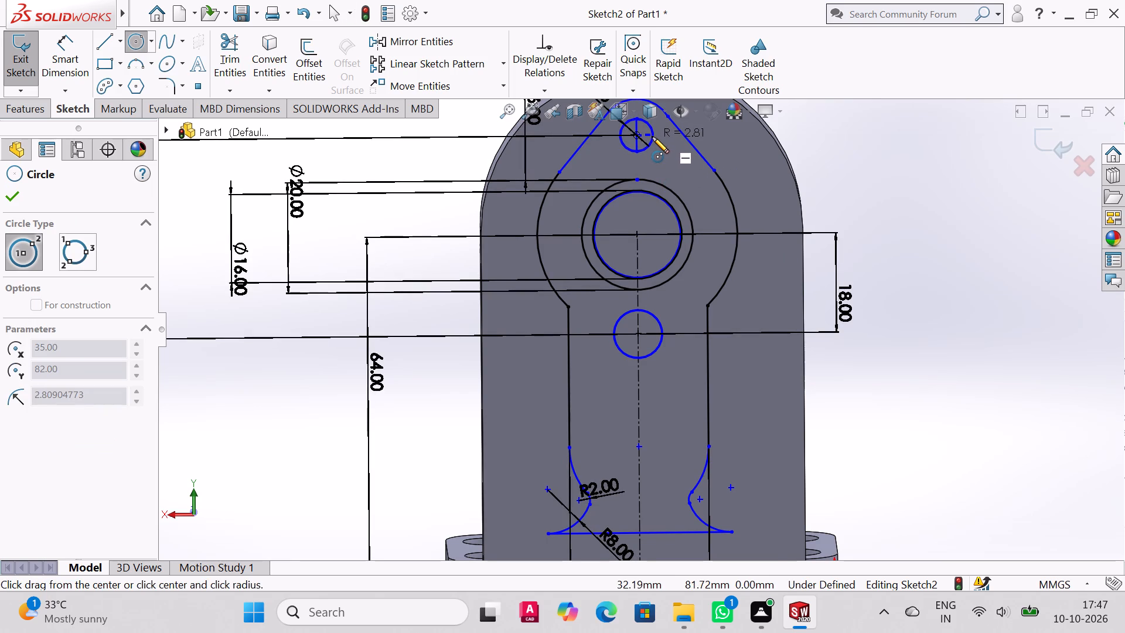
pyautogui.click(652, 137)
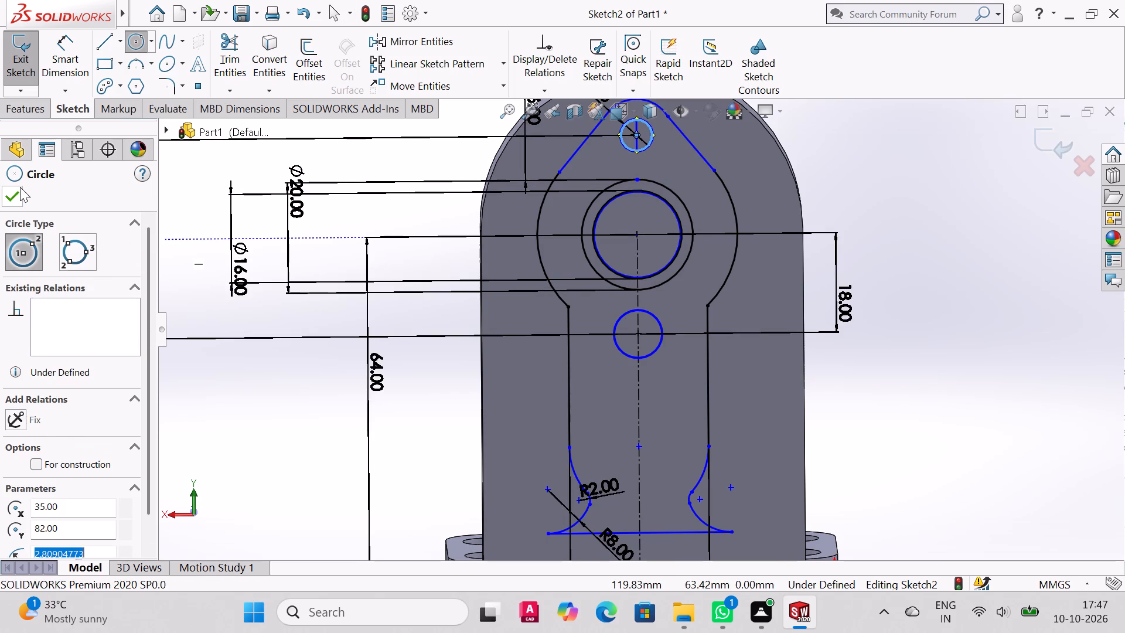
pyautogui.click(20, 187)
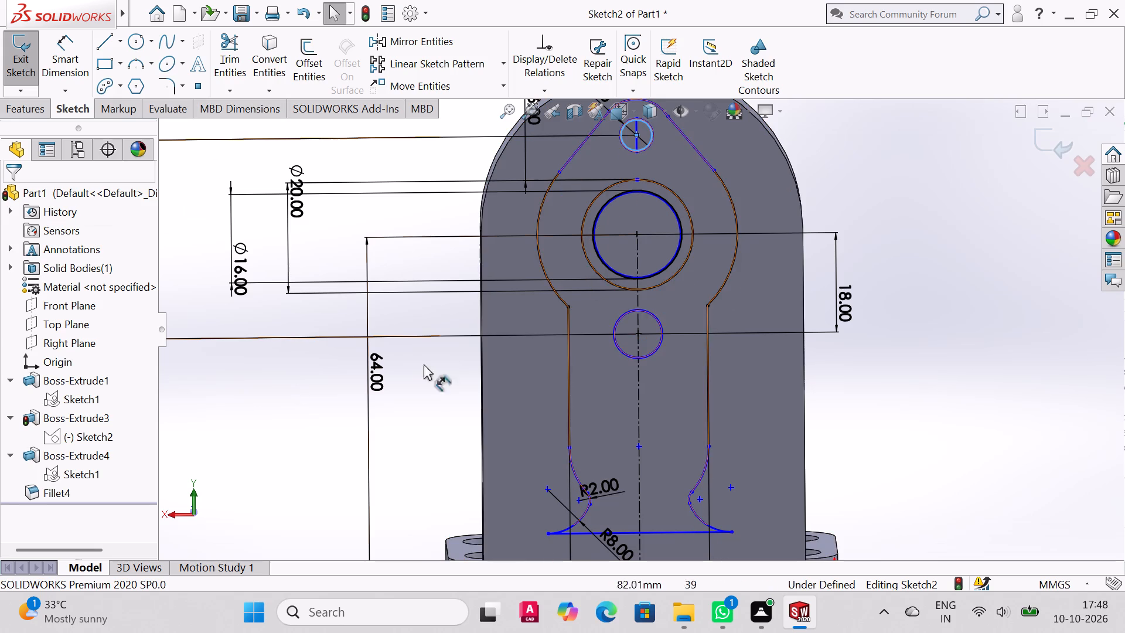
pyautogui.moveTo(497, 343); pyautogui.dragTo(513, 359, button='middle')
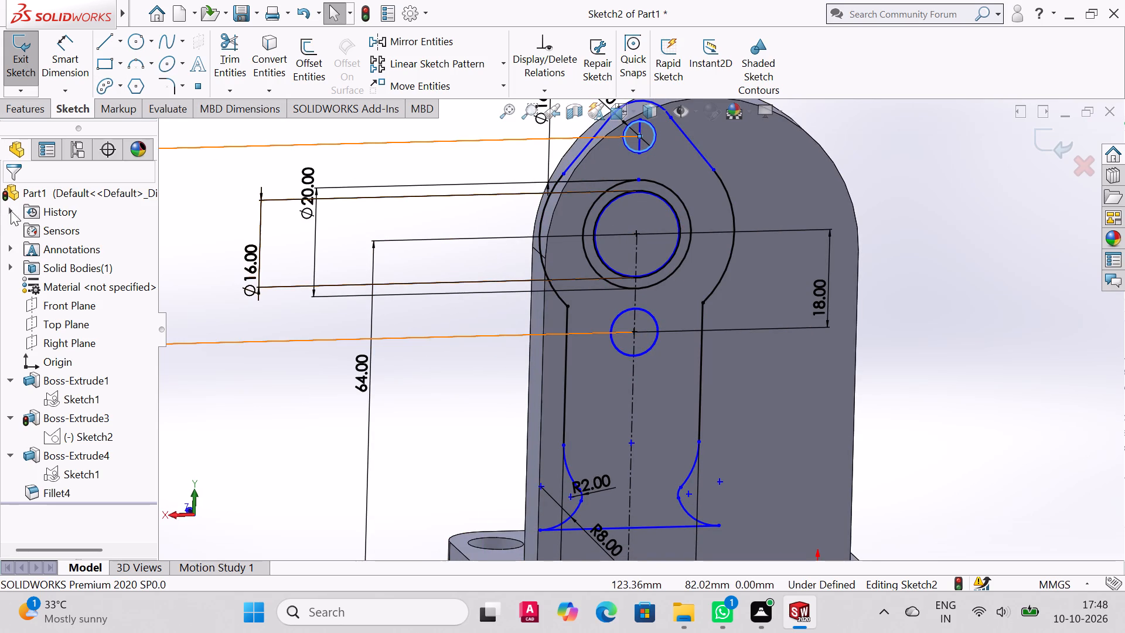
pyautogui.click(28, 107)
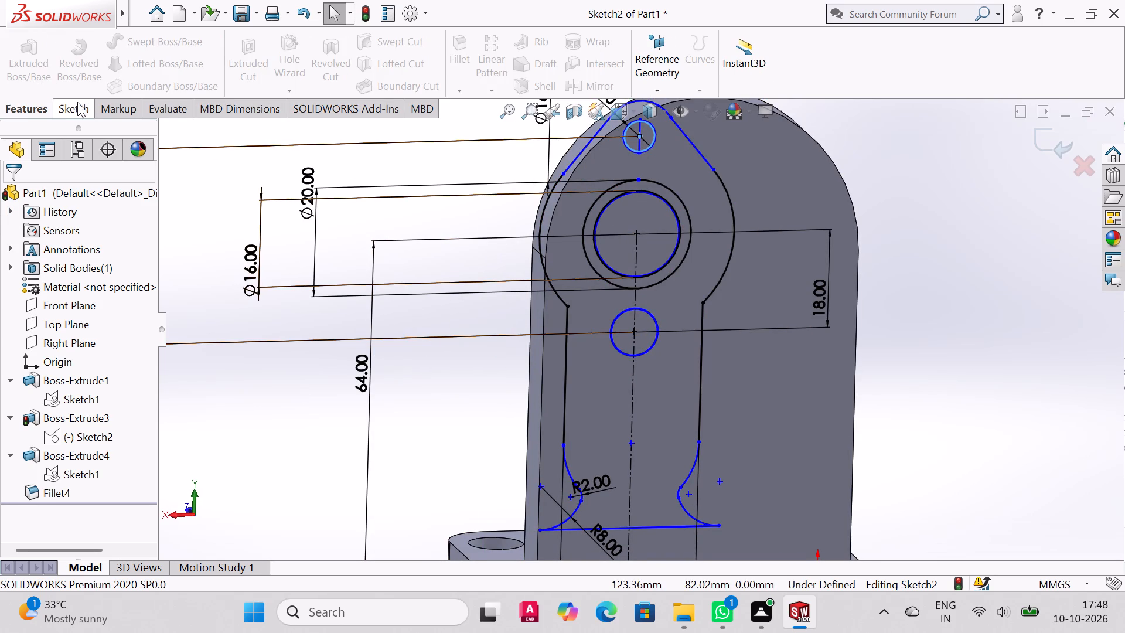
pyautogui.click(79, 102)
pyautogui.click(27, 44)
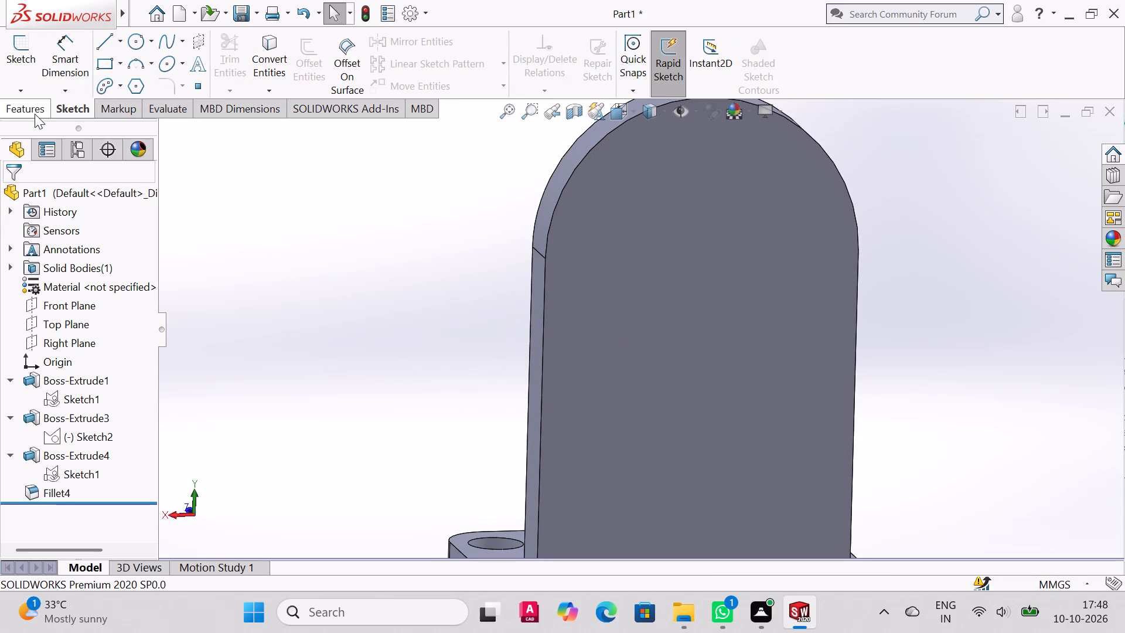
pyautogui.click(34, 111)
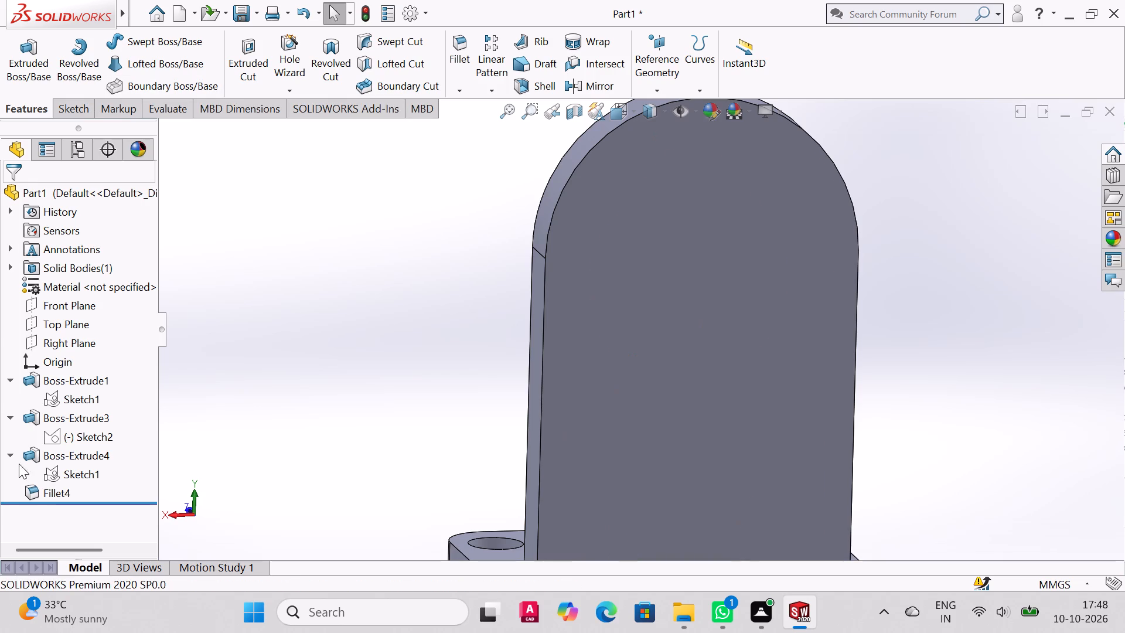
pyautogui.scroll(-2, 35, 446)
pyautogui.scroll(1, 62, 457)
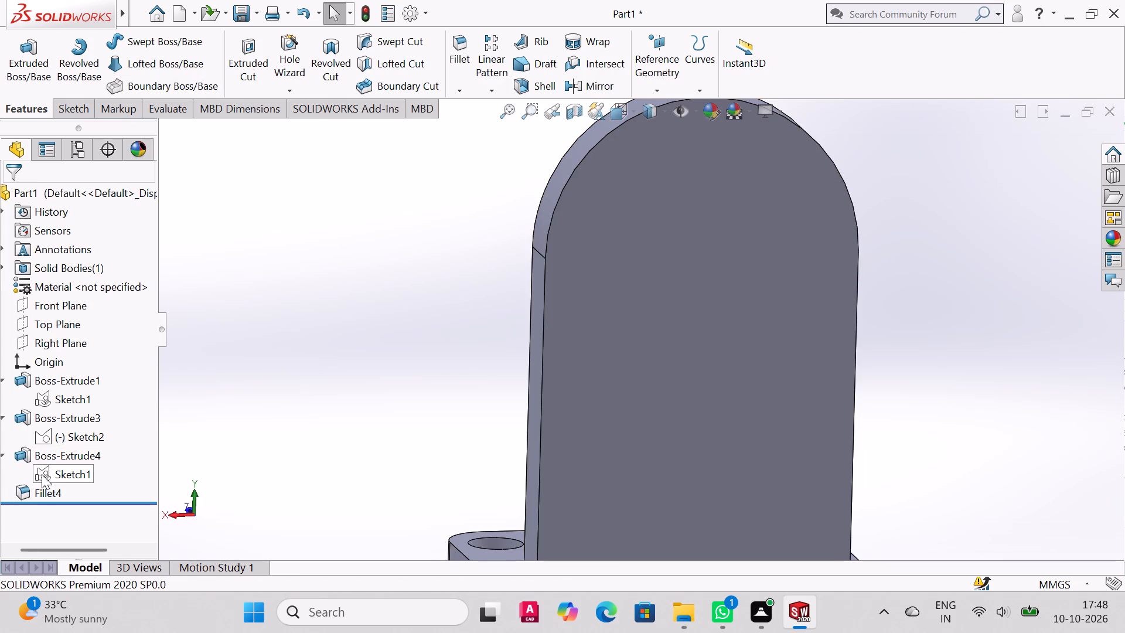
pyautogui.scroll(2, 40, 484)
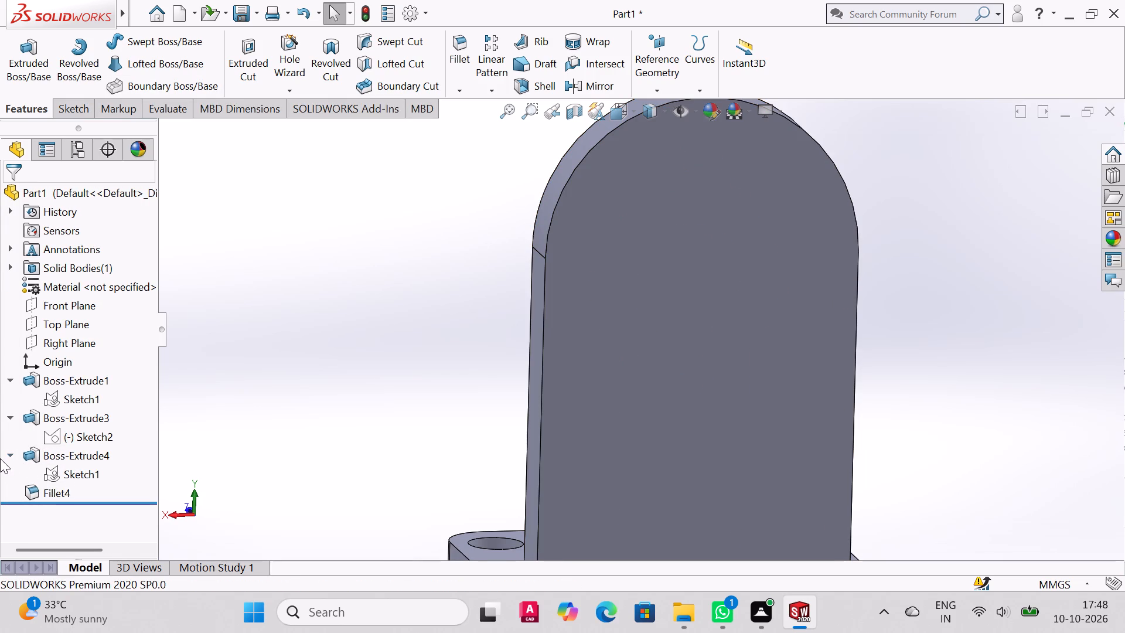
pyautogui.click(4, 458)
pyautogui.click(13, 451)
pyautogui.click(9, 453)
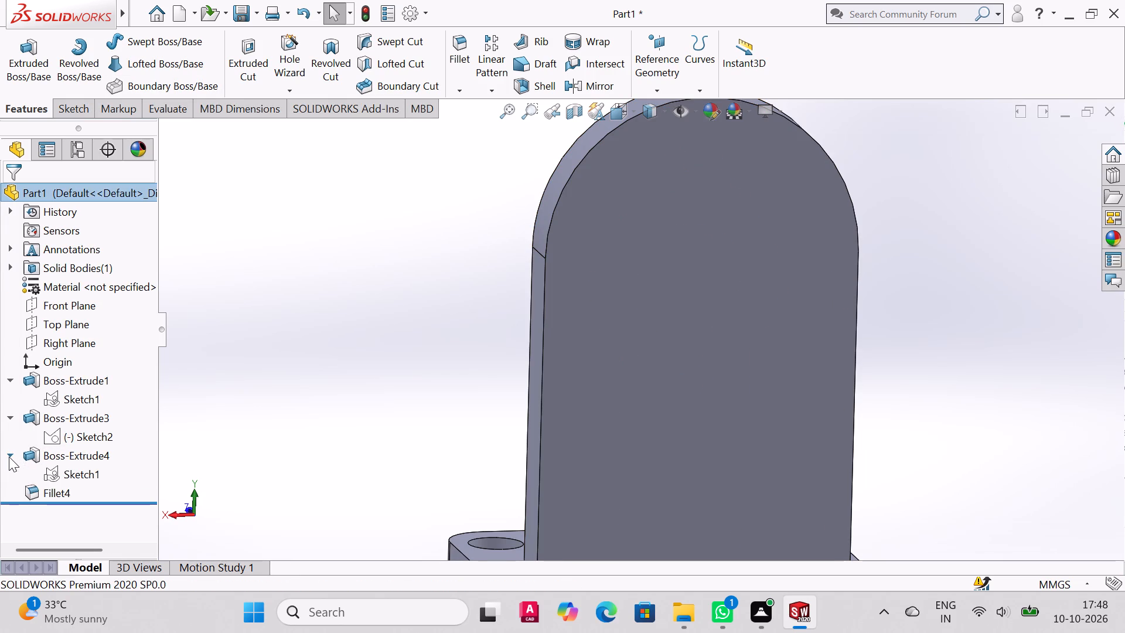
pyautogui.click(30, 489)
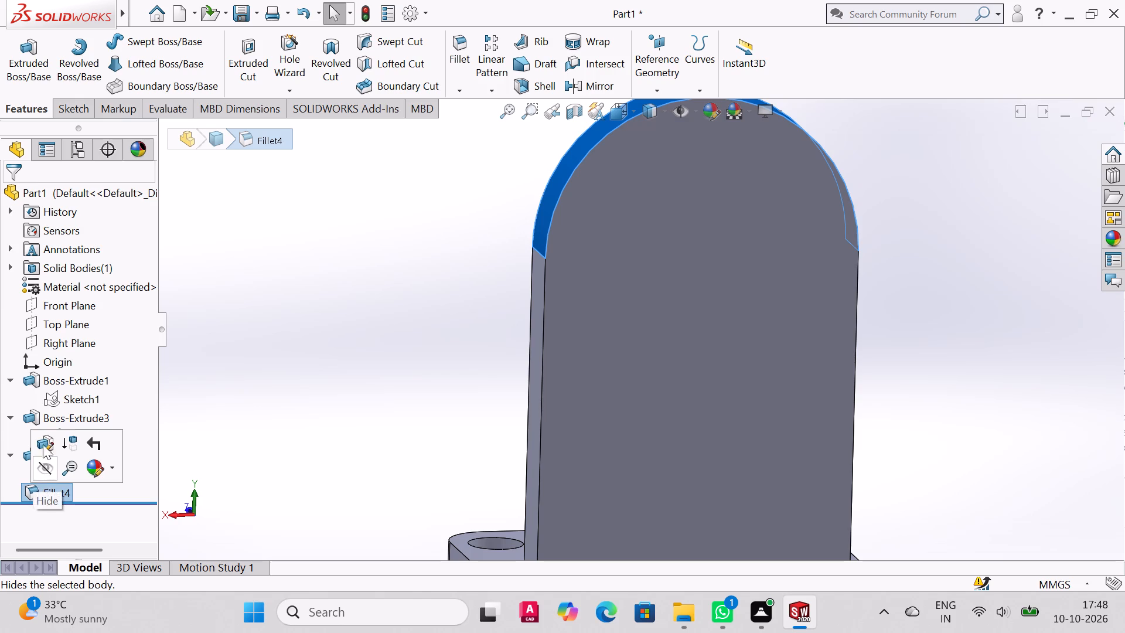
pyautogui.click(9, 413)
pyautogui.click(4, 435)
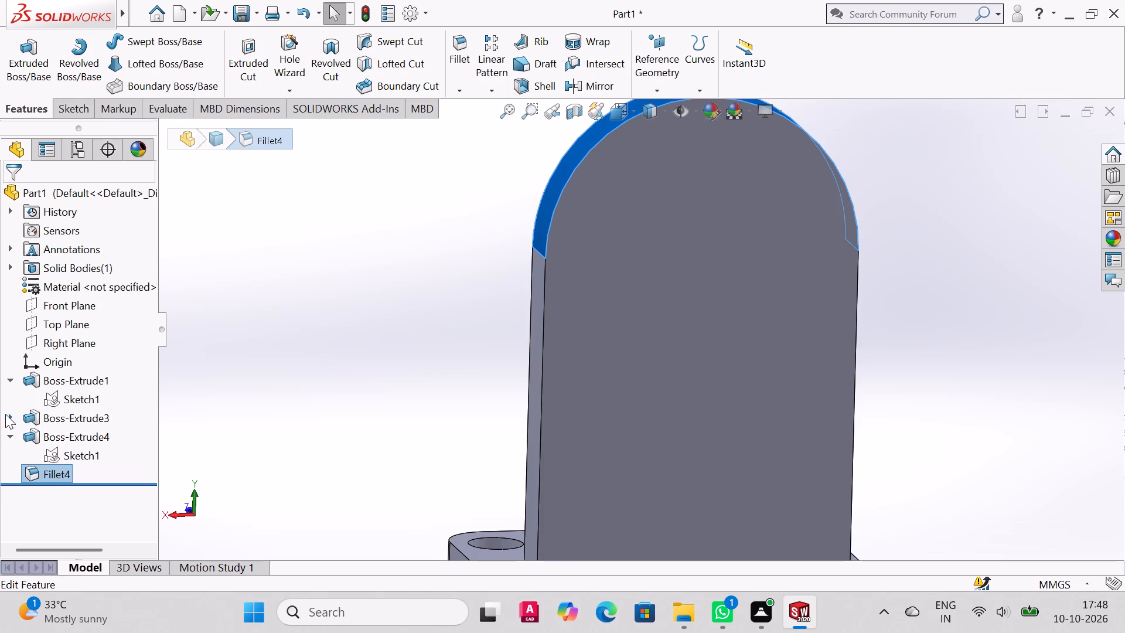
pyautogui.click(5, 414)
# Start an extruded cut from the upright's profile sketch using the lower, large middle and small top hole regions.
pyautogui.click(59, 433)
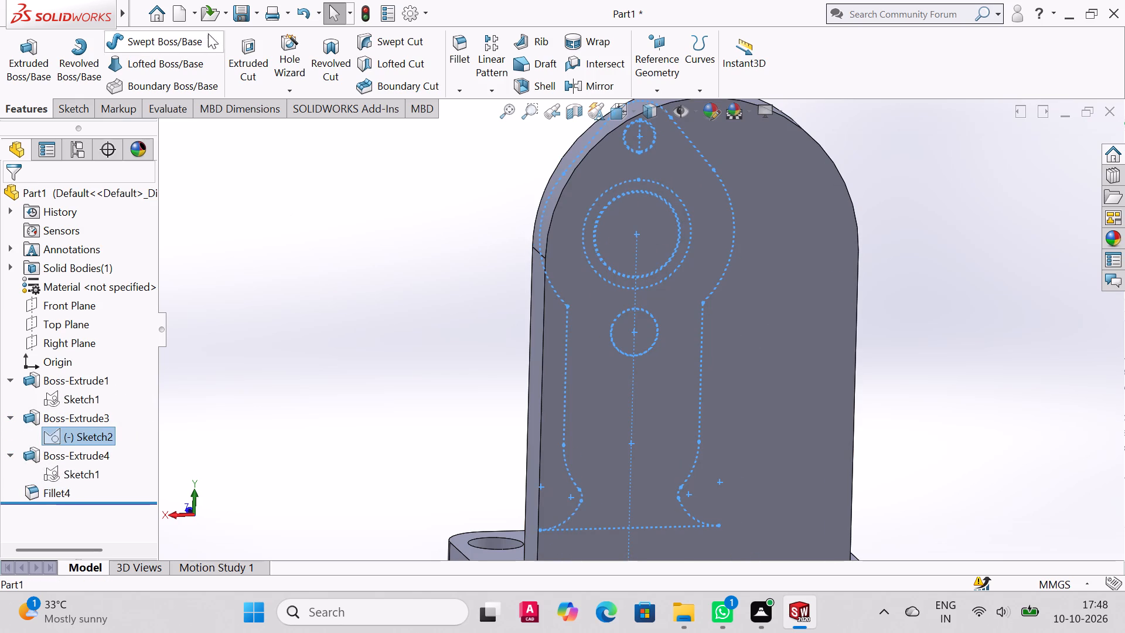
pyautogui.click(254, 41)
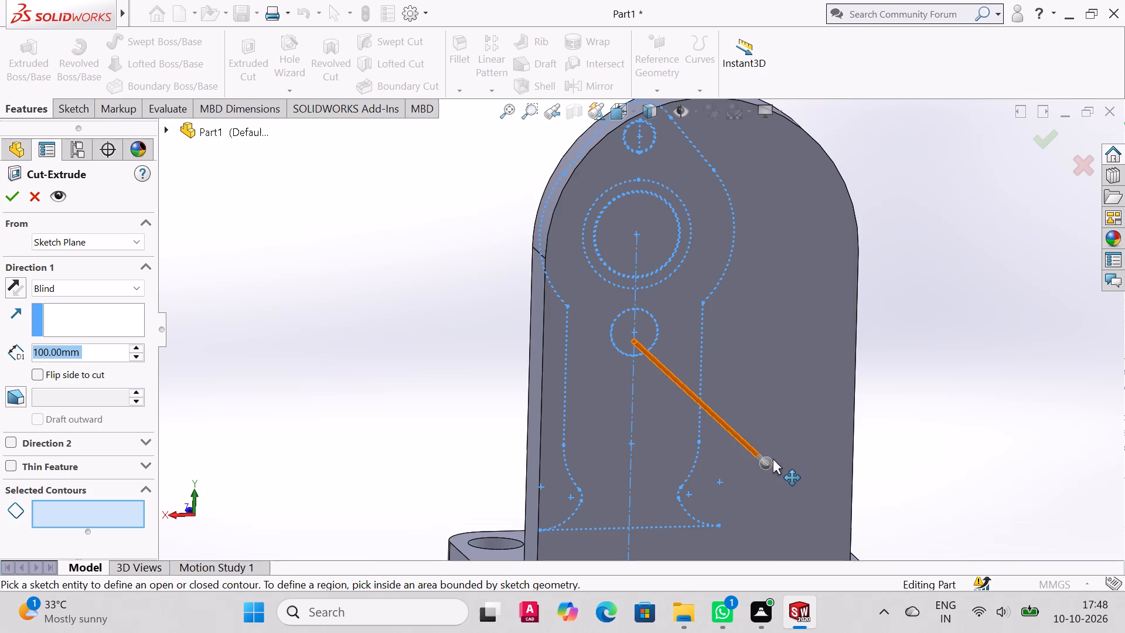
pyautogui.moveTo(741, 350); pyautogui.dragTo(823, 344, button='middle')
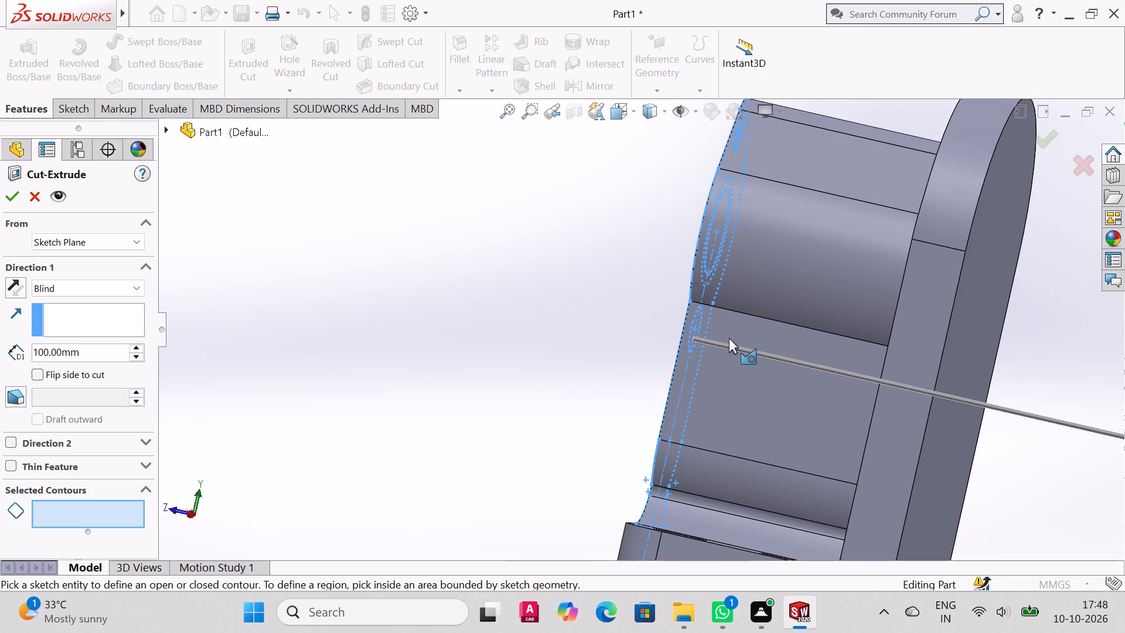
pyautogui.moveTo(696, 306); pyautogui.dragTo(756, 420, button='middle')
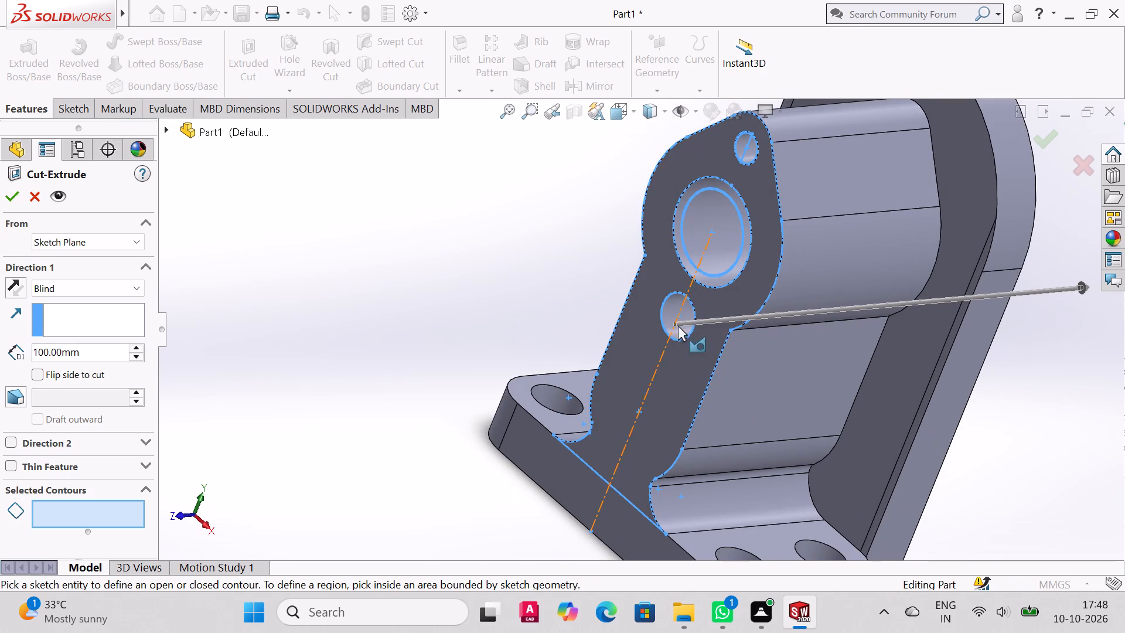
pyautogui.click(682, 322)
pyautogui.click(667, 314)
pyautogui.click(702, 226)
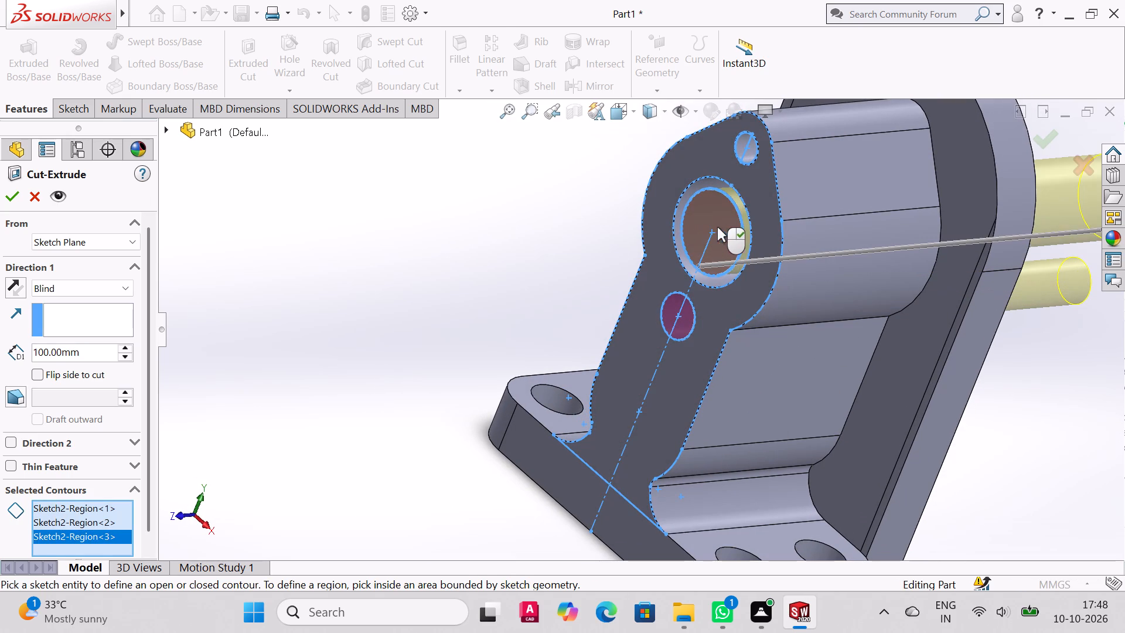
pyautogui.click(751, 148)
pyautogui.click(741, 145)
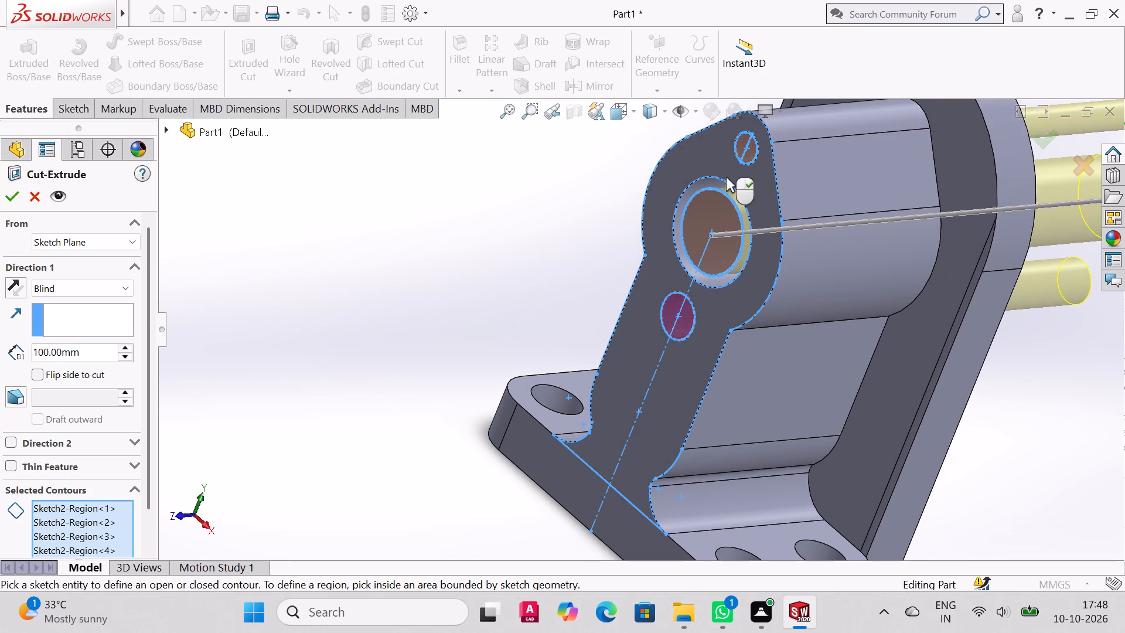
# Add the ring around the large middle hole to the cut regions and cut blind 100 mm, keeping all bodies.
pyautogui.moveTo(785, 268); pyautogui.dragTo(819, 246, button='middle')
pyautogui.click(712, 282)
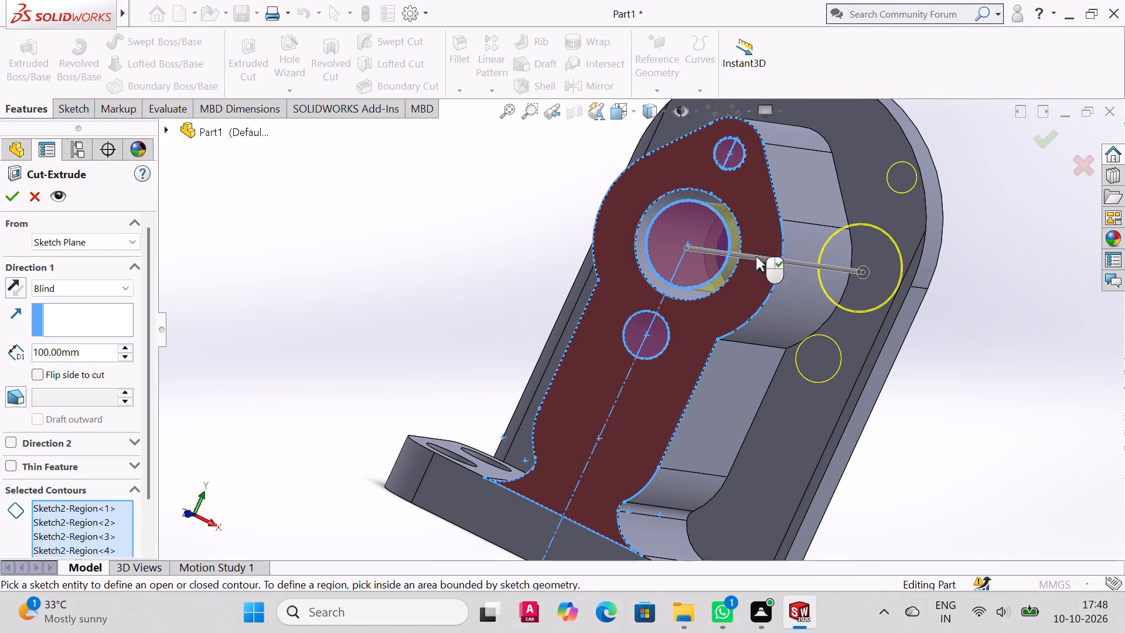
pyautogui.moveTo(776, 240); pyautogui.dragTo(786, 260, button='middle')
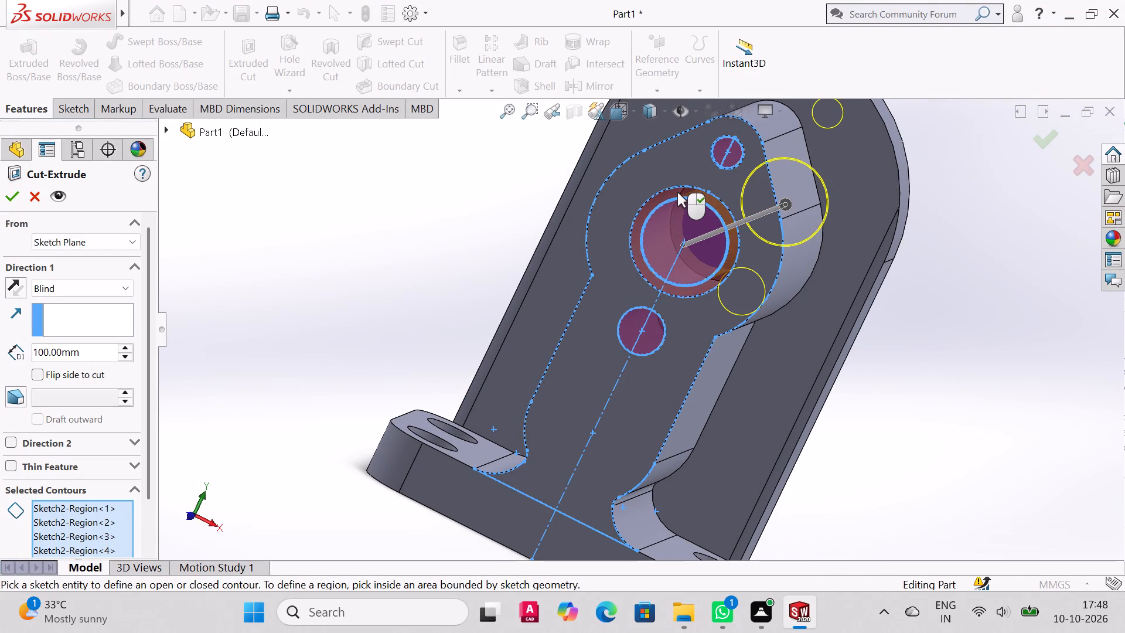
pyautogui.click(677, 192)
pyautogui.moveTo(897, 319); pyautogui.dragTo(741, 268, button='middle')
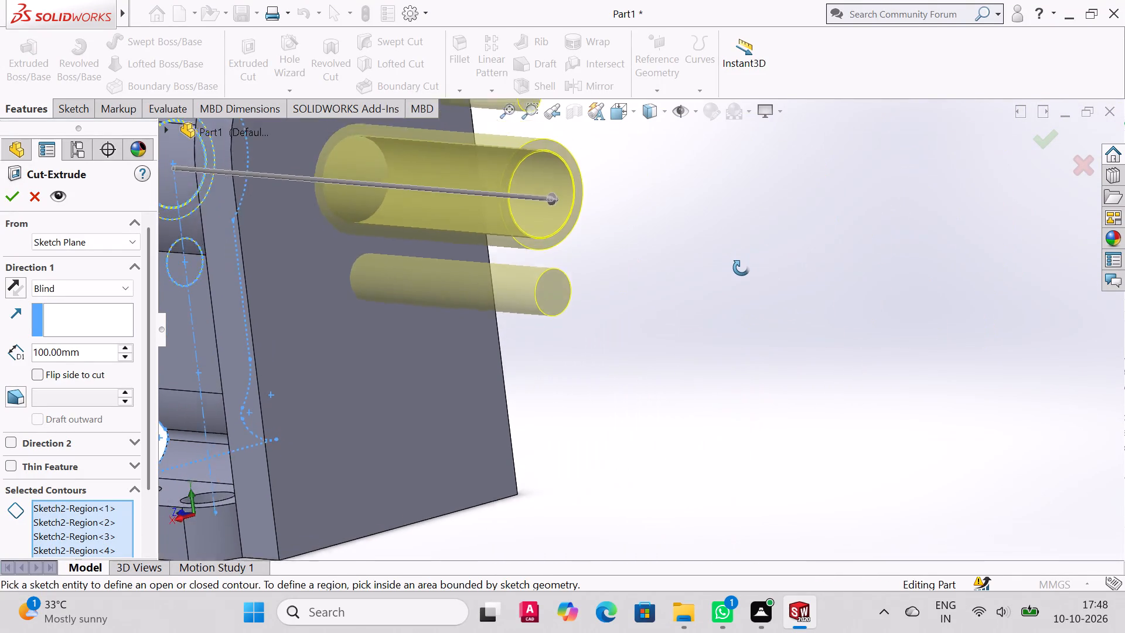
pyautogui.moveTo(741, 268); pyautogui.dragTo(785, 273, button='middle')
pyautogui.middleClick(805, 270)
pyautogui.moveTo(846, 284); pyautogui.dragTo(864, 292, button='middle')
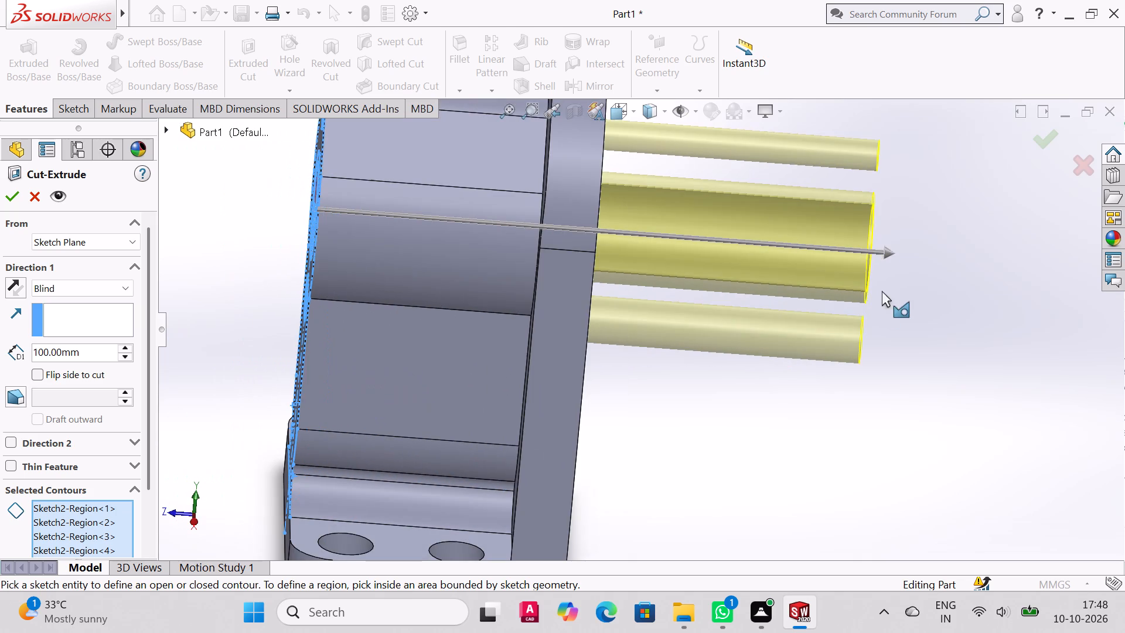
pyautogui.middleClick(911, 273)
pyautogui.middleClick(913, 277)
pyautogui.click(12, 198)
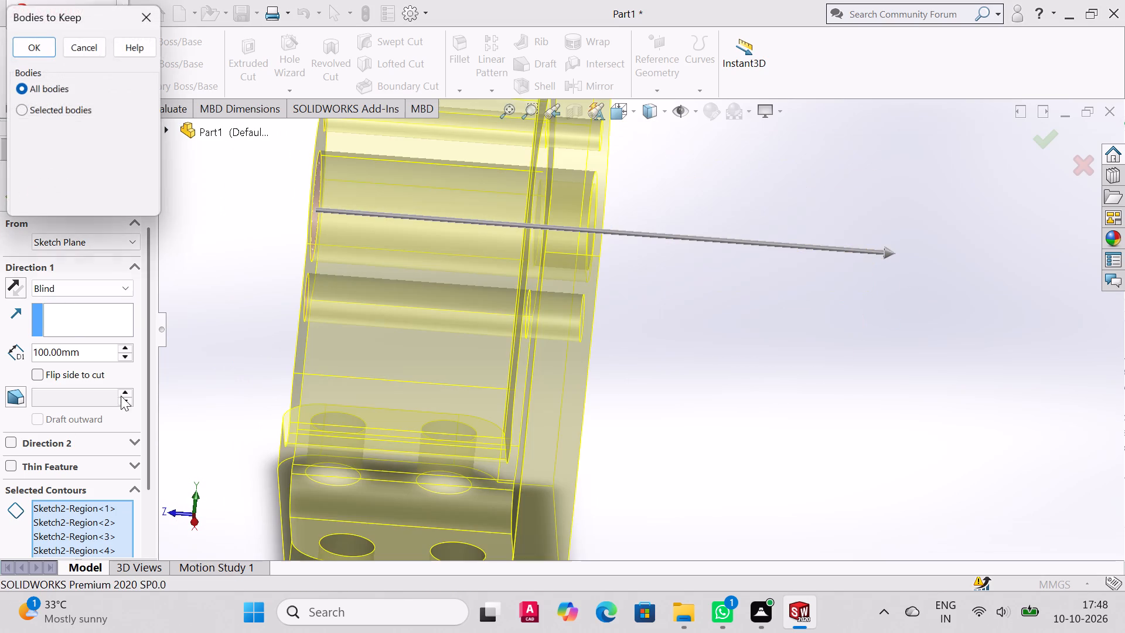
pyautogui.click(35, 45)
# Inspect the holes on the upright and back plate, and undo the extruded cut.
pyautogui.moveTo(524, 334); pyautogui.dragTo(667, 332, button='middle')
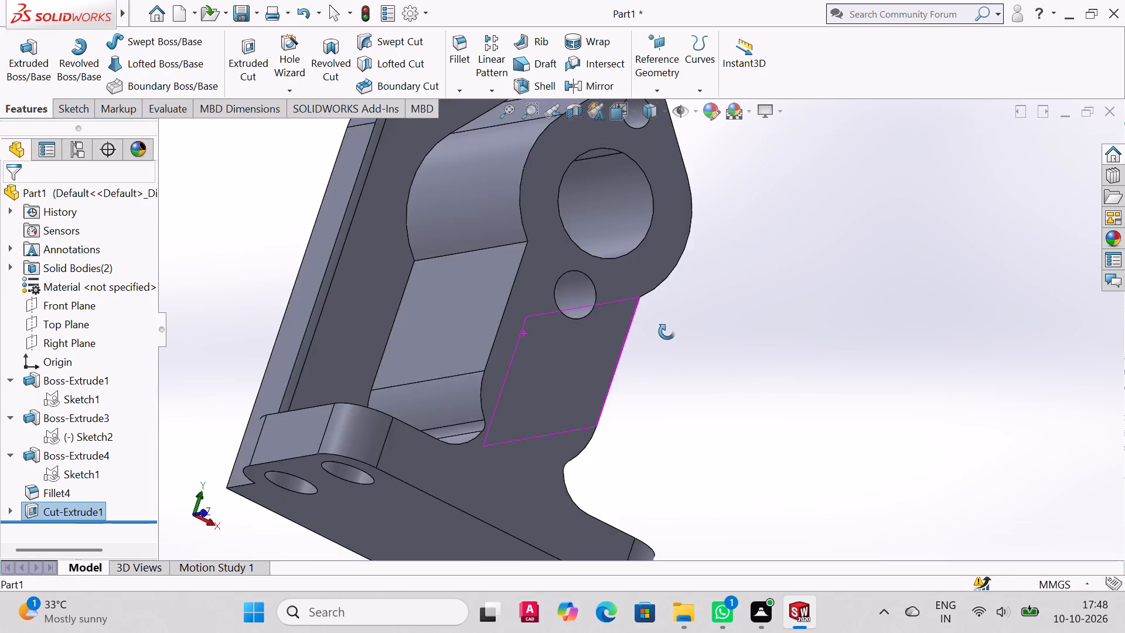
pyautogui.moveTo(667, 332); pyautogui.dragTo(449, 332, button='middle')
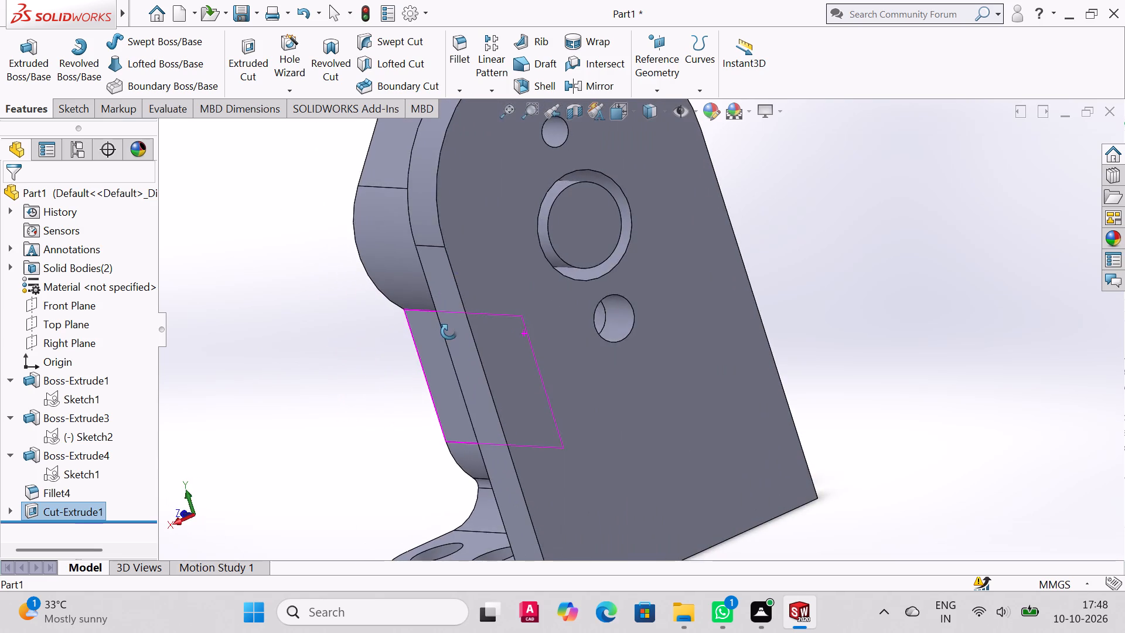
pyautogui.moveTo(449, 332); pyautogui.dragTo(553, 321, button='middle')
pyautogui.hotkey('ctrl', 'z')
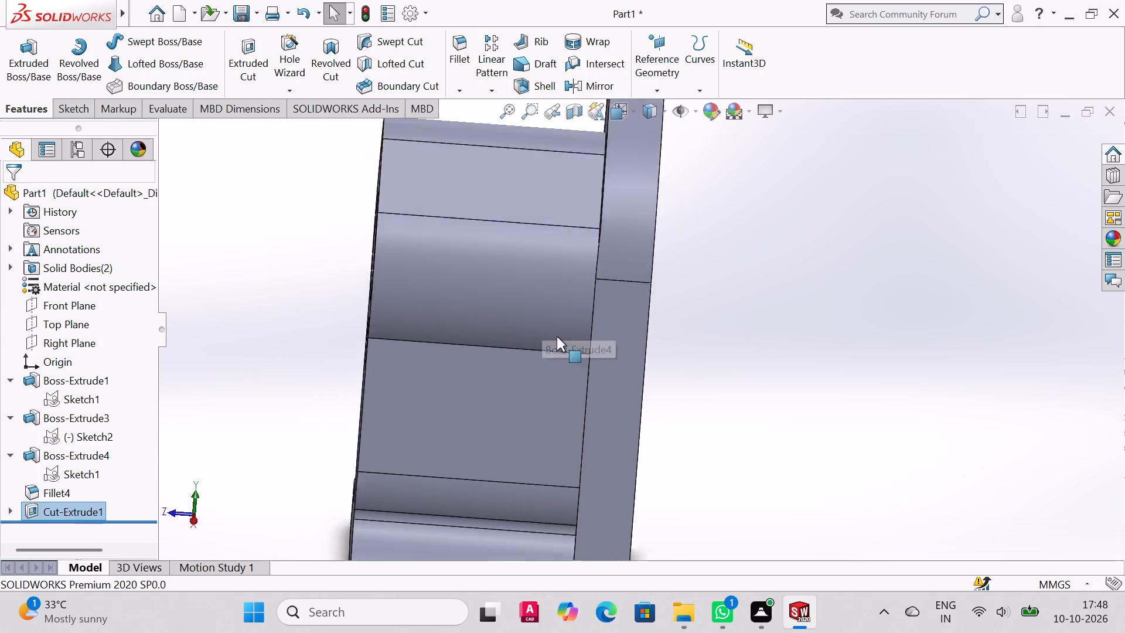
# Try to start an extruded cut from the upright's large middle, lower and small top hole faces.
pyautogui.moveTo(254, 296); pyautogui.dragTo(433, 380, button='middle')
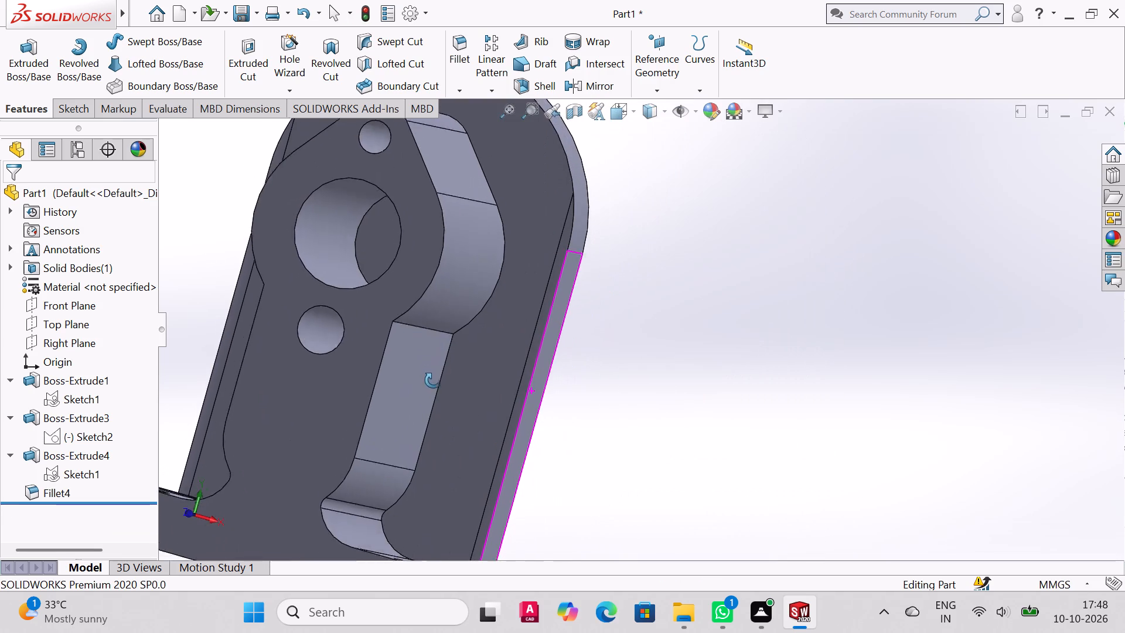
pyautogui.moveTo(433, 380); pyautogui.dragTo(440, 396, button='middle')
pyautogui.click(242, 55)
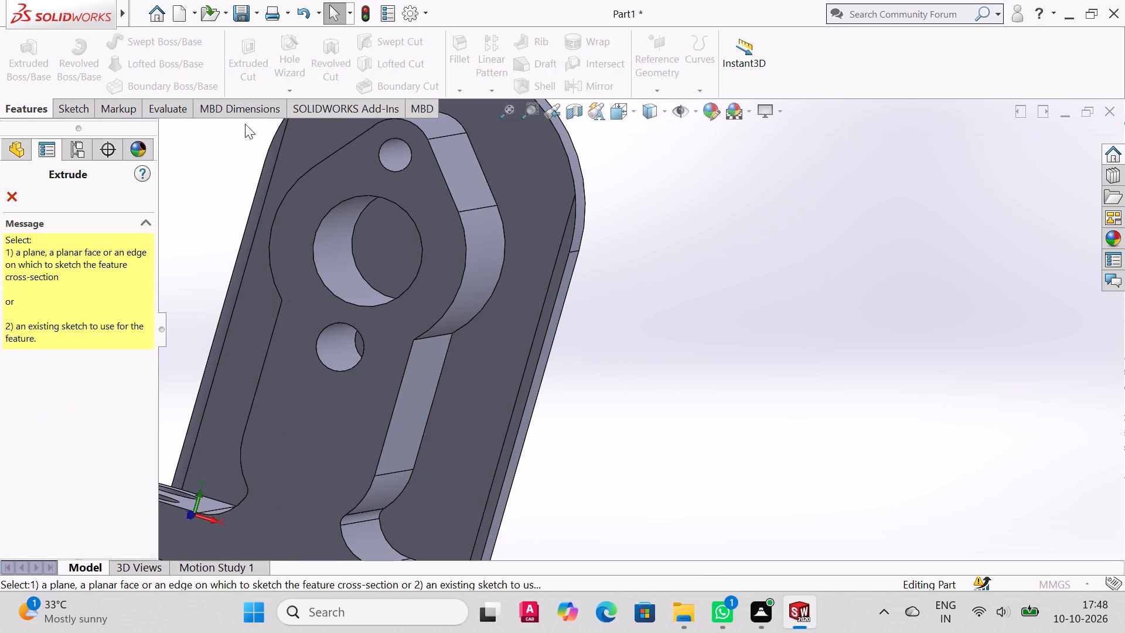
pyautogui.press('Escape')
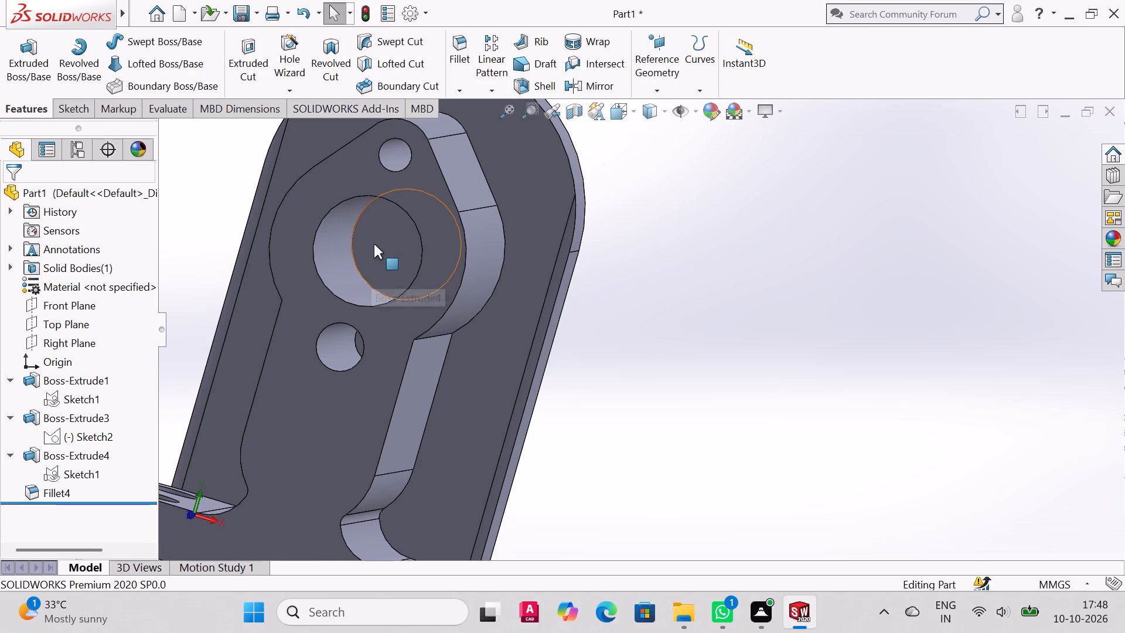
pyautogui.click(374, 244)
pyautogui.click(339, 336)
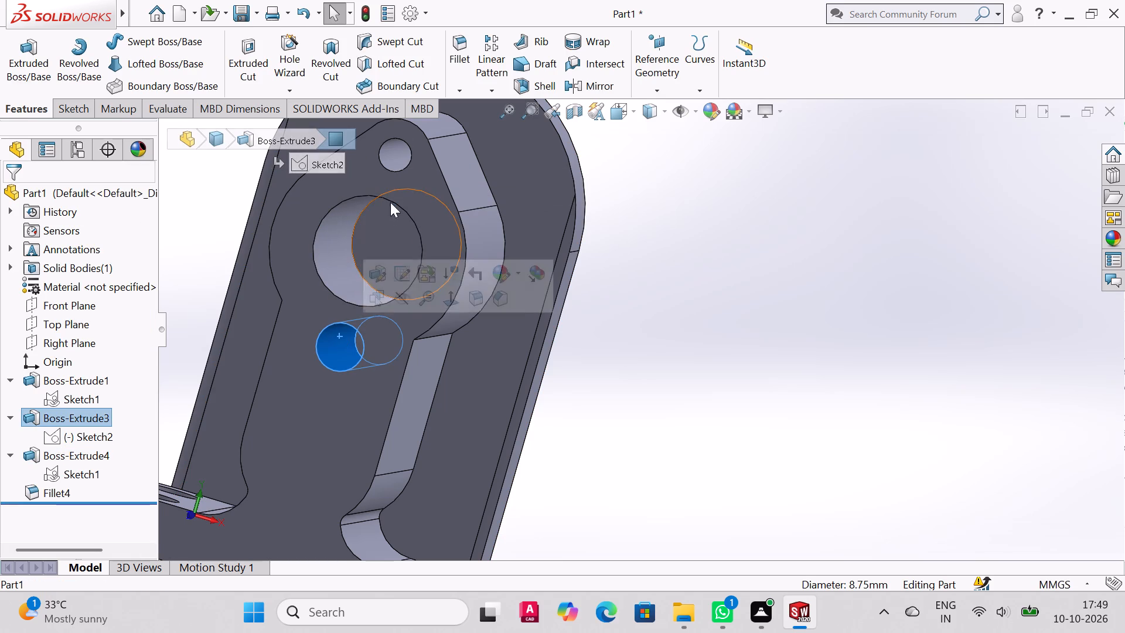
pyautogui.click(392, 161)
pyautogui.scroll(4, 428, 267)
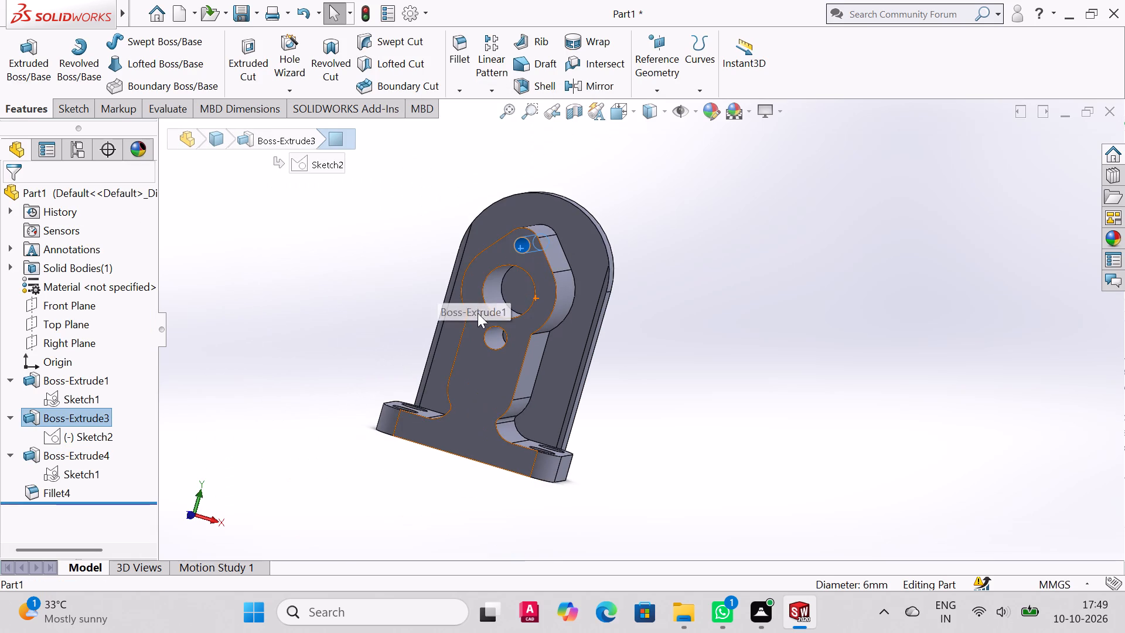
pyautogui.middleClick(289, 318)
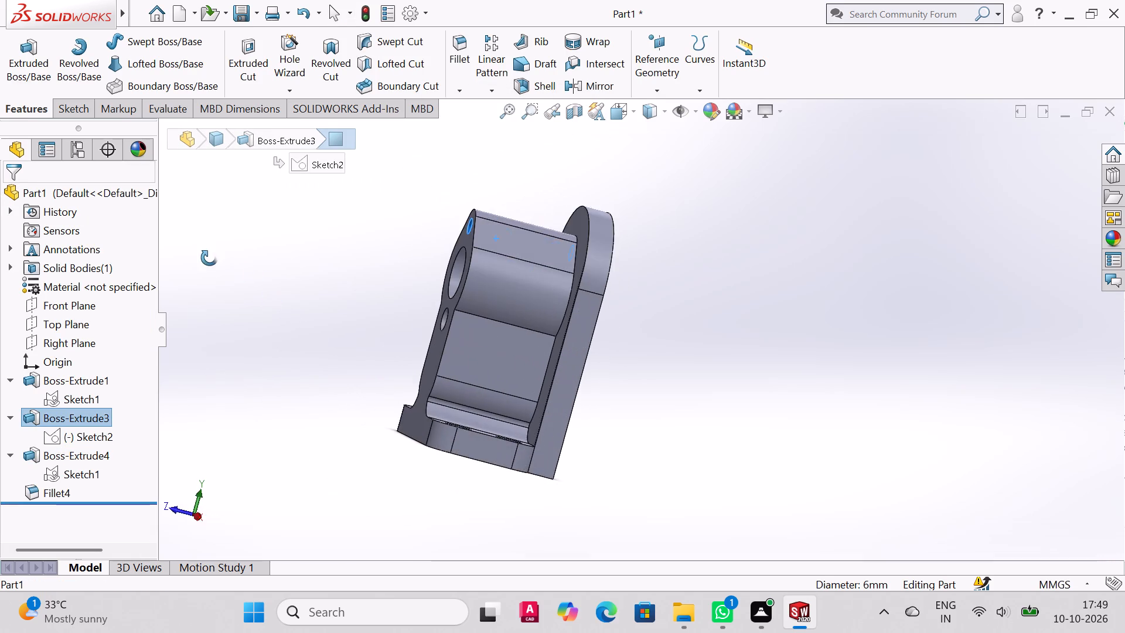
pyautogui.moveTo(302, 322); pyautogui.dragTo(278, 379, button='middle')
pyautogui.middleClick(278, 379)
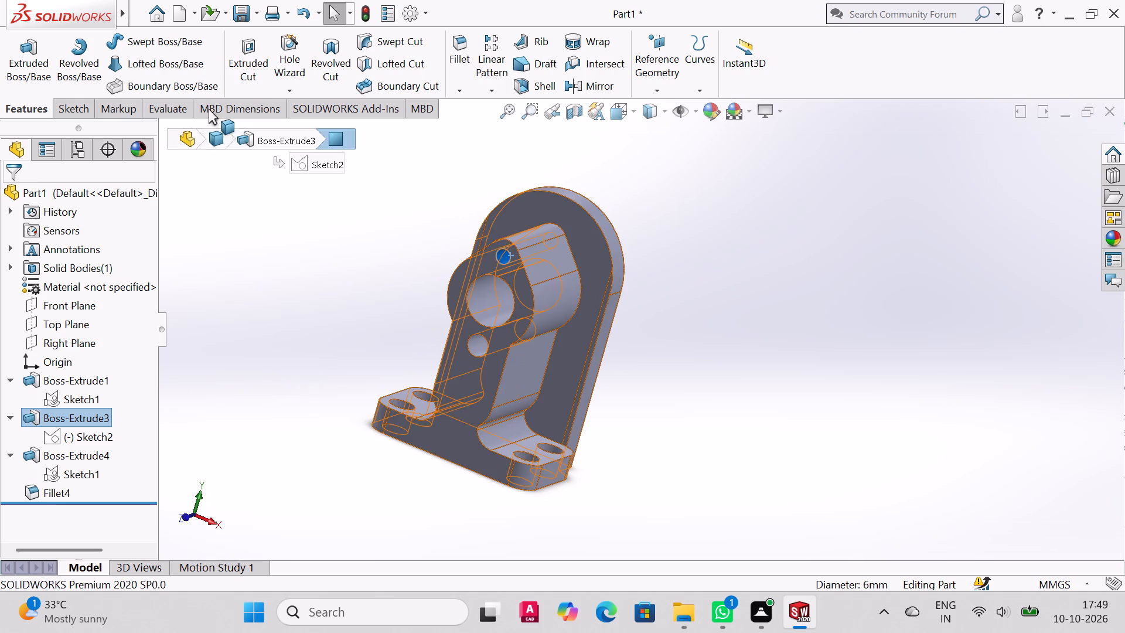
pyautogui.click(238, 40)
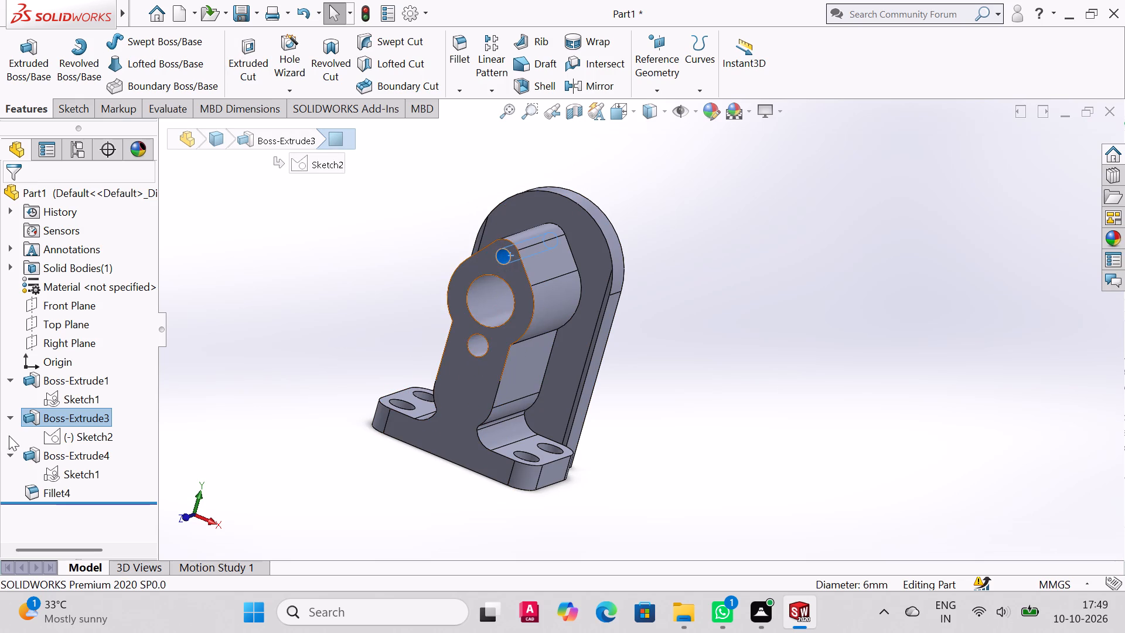
# Open the upright's extrusion settings for review and close them.
pyautogui.click(30, 412)
pyautogui.click(44, 369)
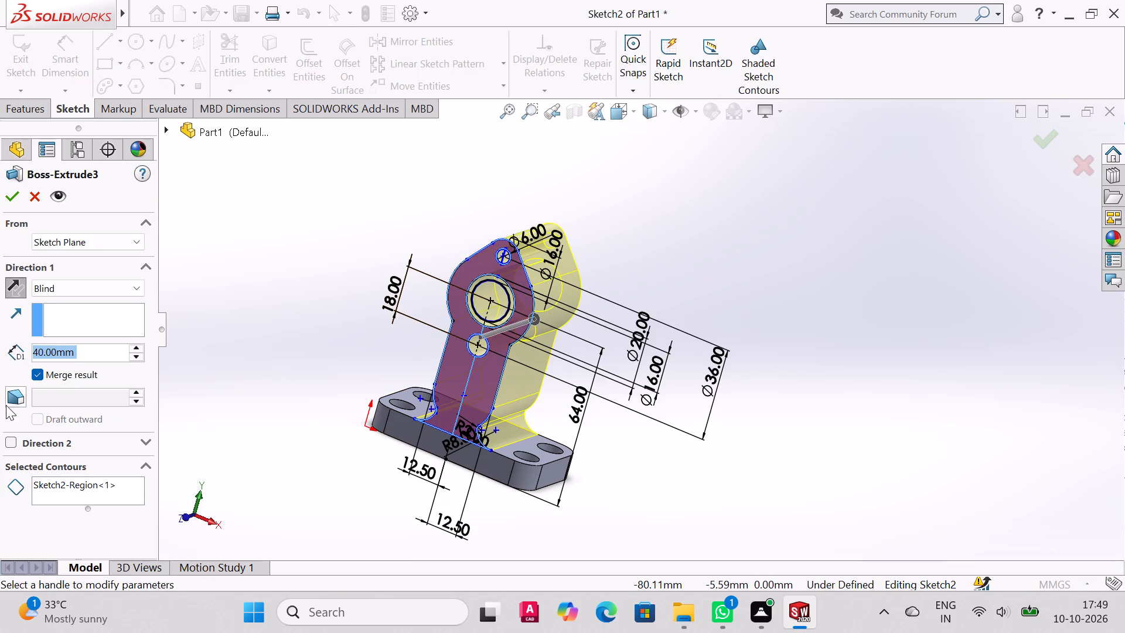
pyautogui.click(7, 195)
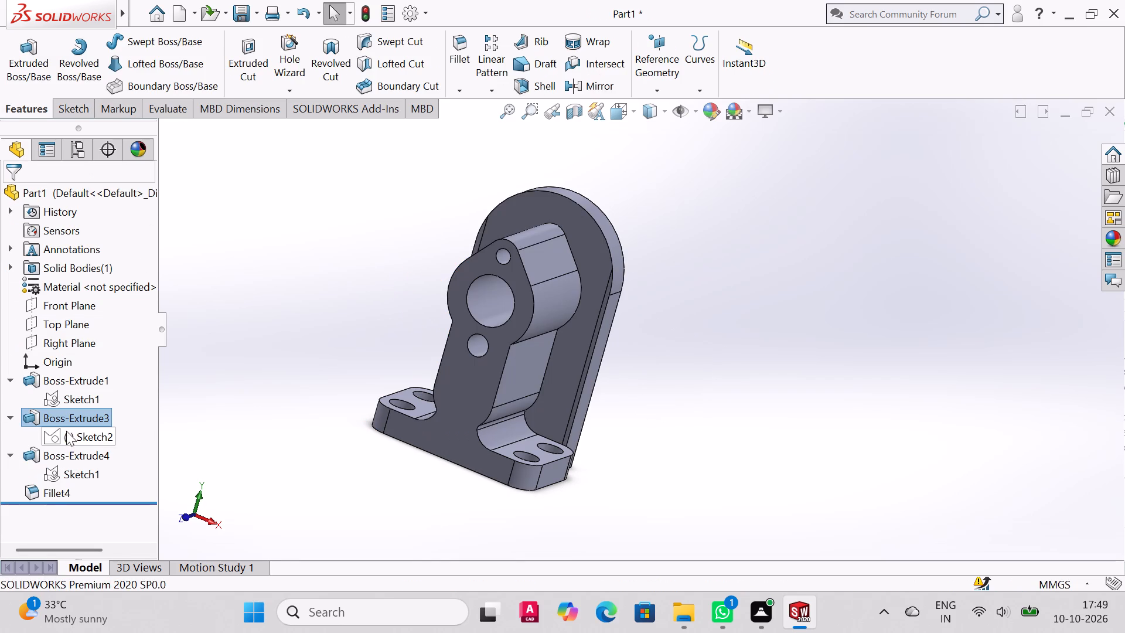
# Set up a 100 mm blind extruded cut from the upright's profile sketch using the top, middle and lower hole regions.
pyautogui.click(55, 438)
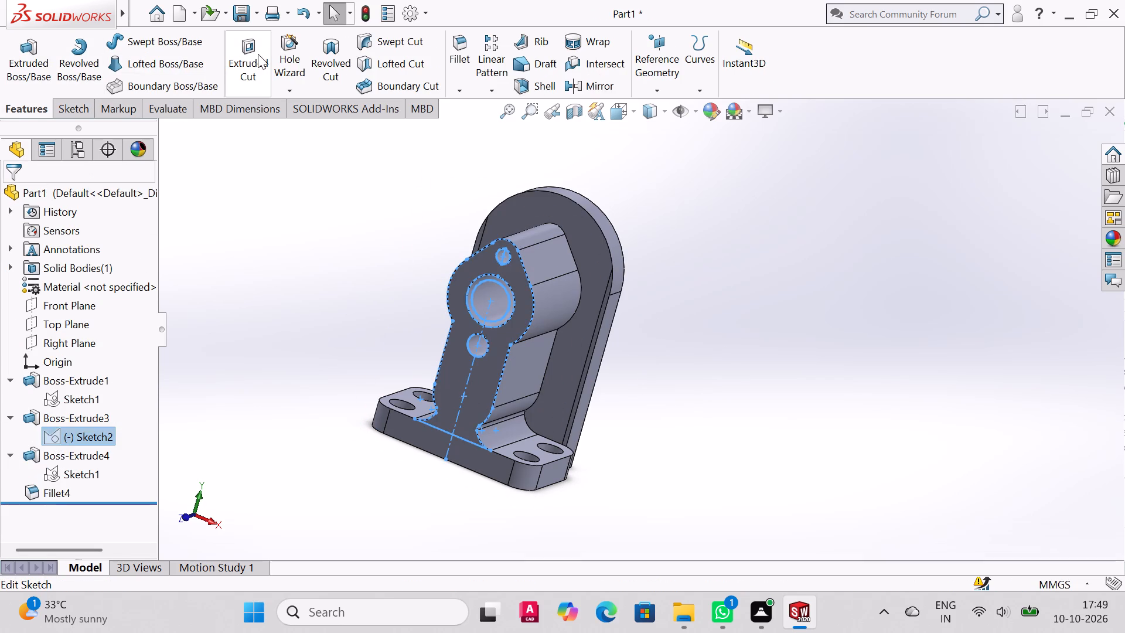
pyautogui.click(251, 52)
pyautogui.click(505, 257)
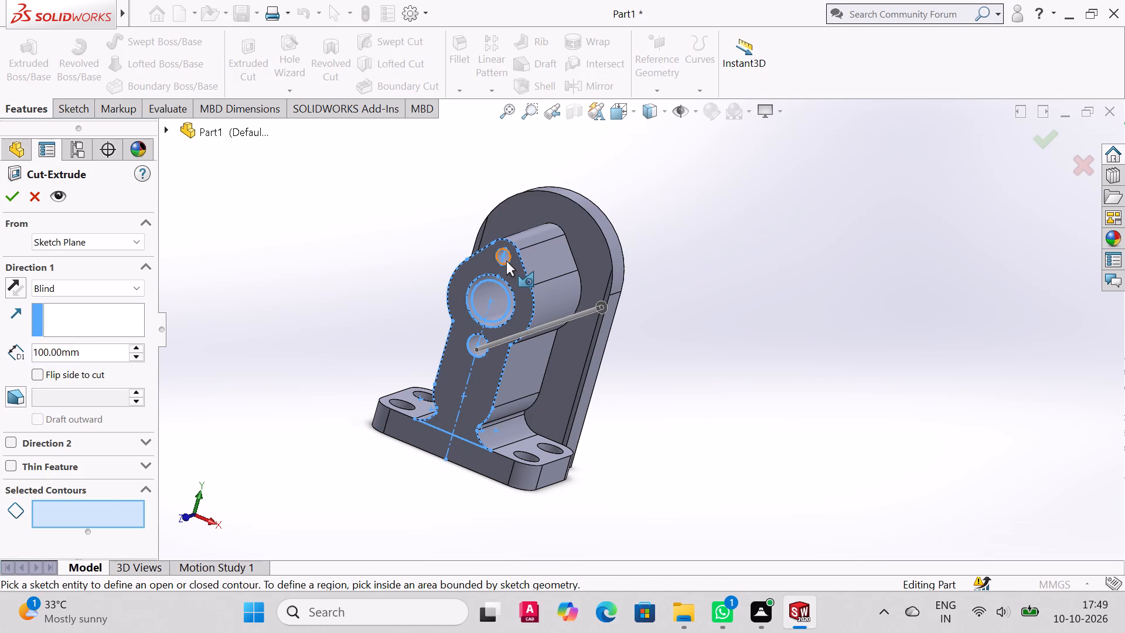
pyautogui.click(506, 261)
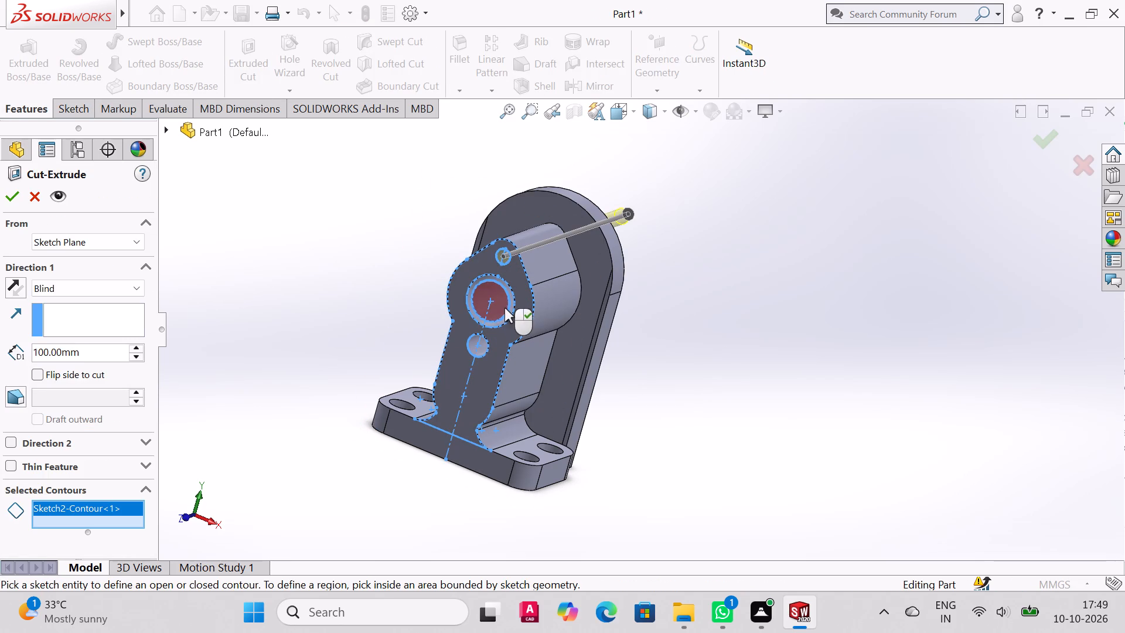
pyautogui.click(496, 301)
pyautogui.scroll(3, 513, 307)
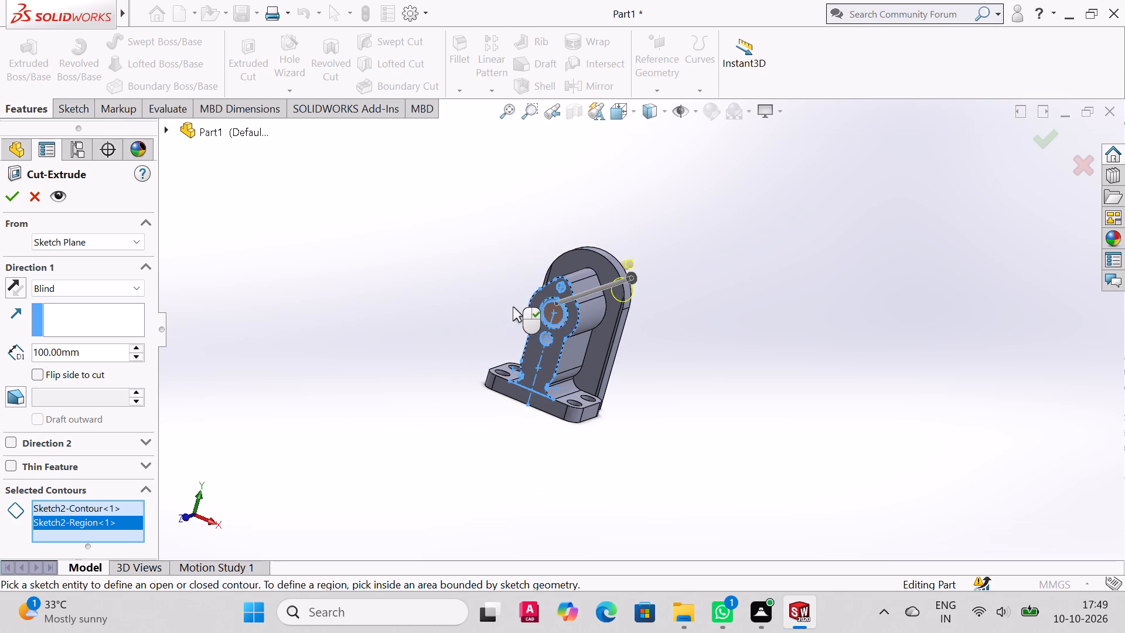
pyautogui.scroll(-5, 512, 306)
pyautogui.click(416, 353)
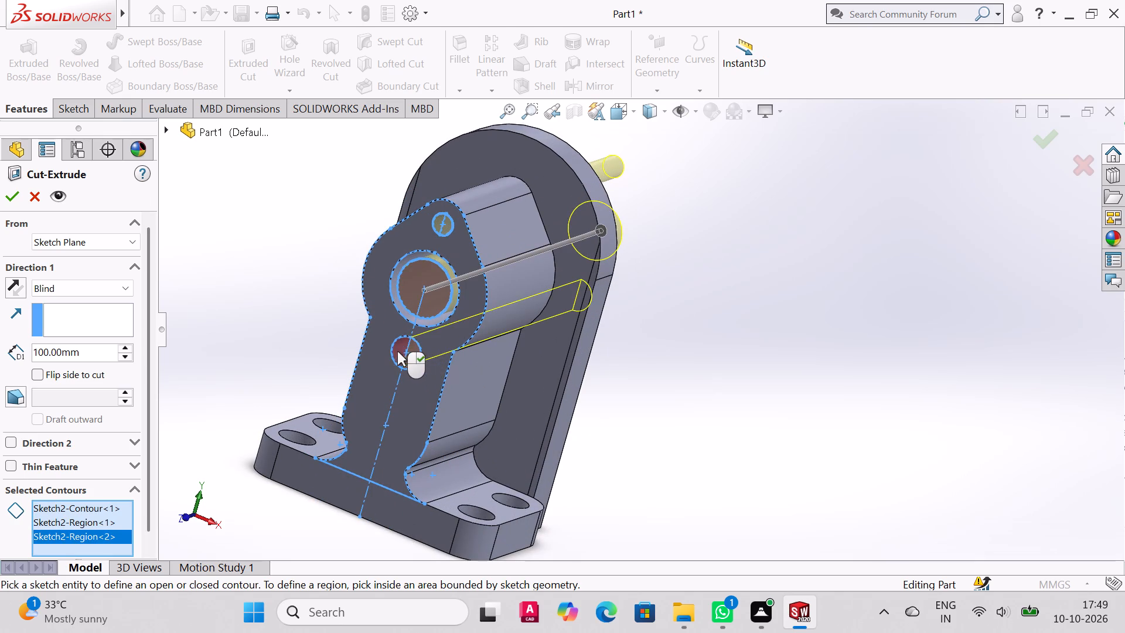
pyautogui.click(397, 351)
pyautogui.click(406, 312)
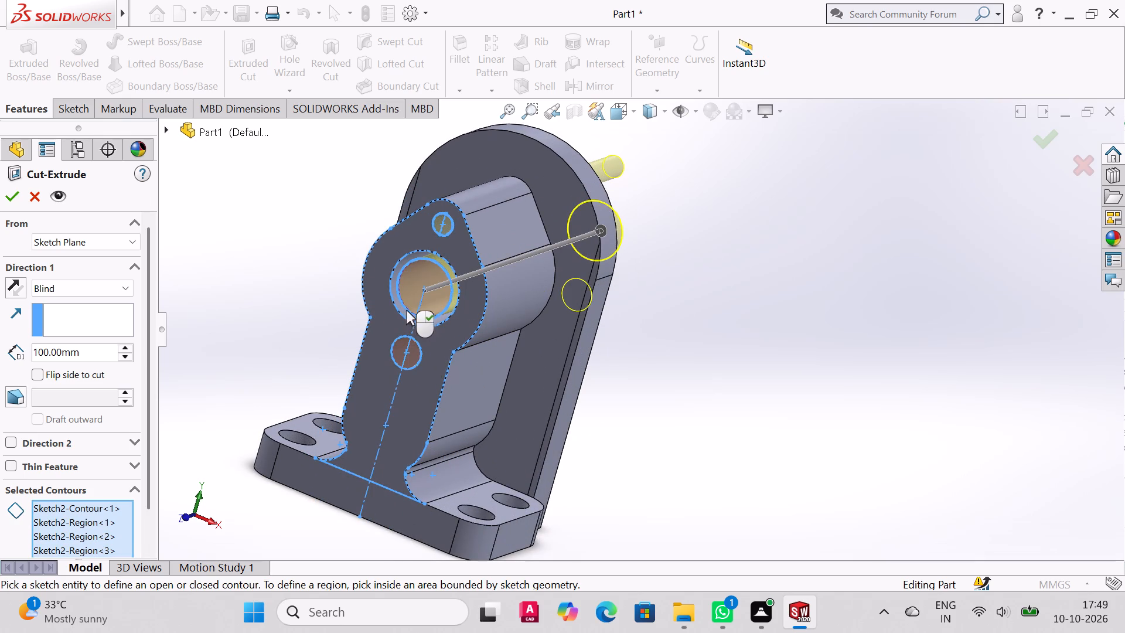
pyautogui.moveTo(445, 286); pyautogui.dragTo(471, 311, button='middle')
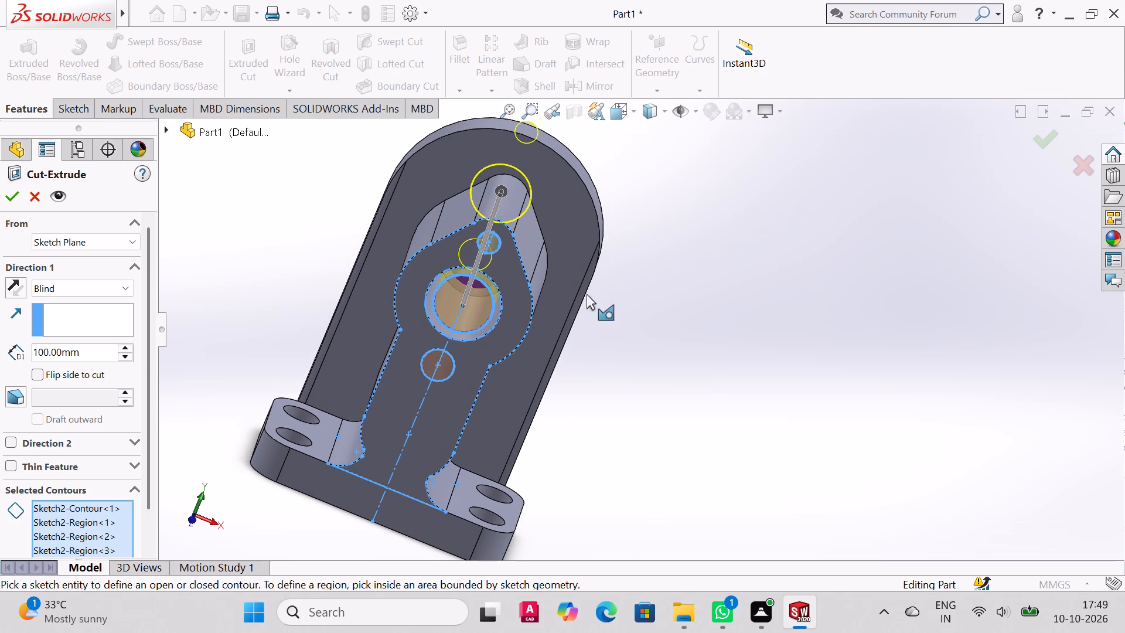
pyautogui.moveTo(607, 284); pyautogui.dragTo(501, 233, button='middle')
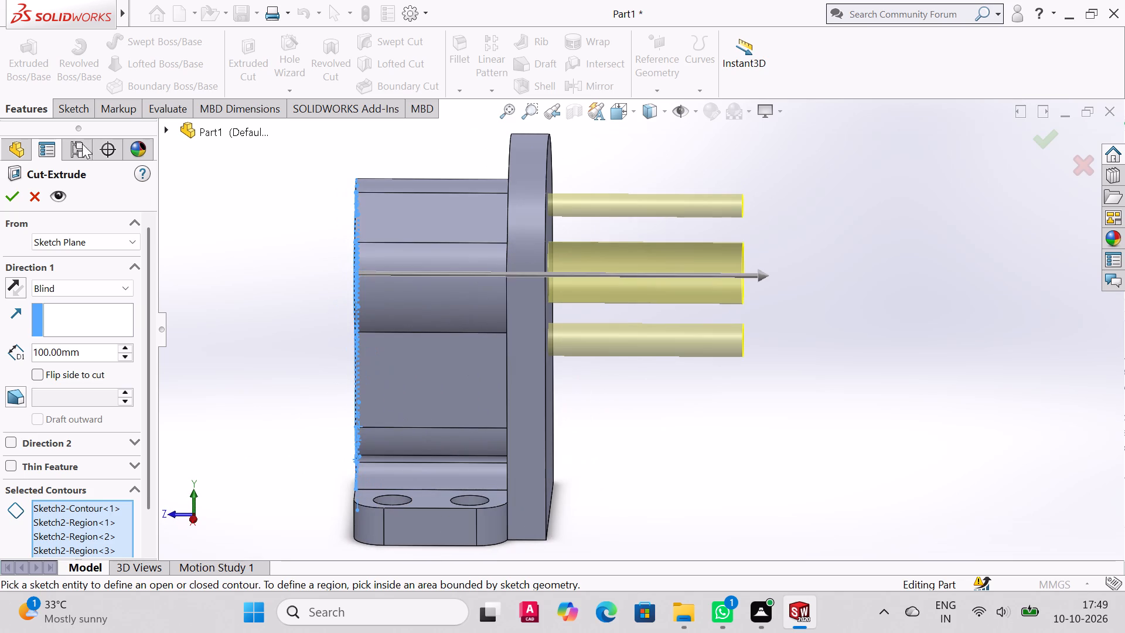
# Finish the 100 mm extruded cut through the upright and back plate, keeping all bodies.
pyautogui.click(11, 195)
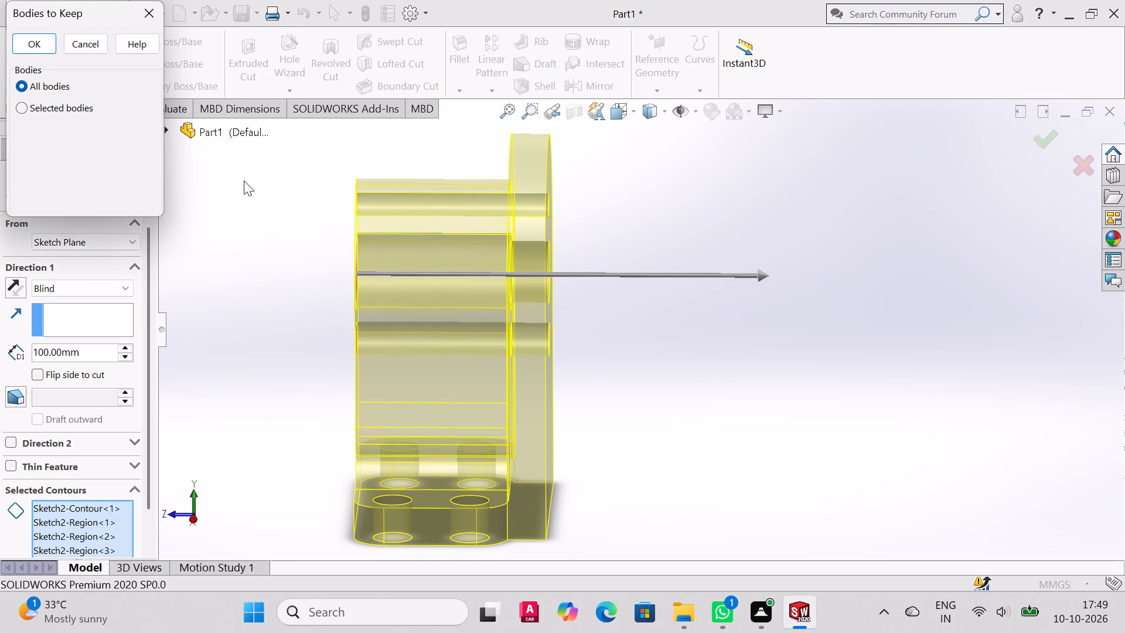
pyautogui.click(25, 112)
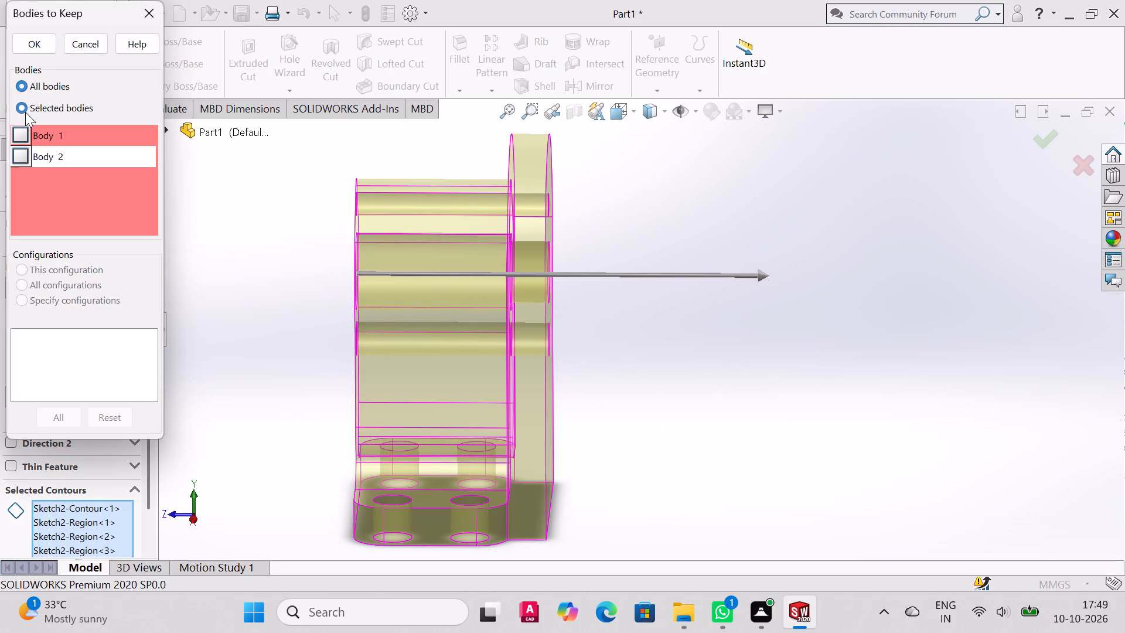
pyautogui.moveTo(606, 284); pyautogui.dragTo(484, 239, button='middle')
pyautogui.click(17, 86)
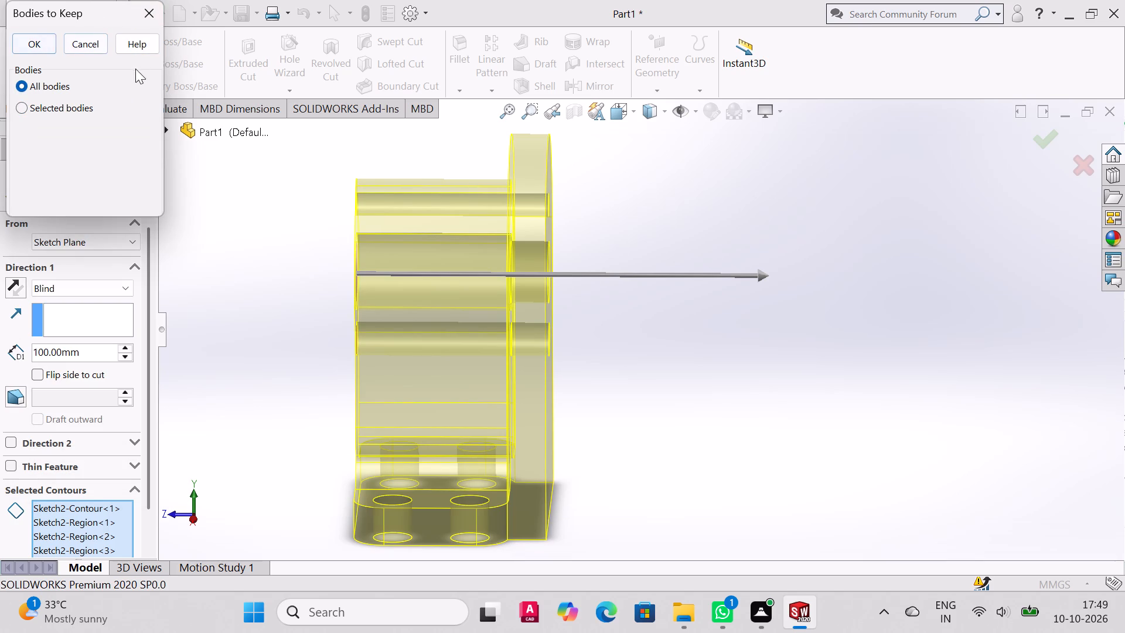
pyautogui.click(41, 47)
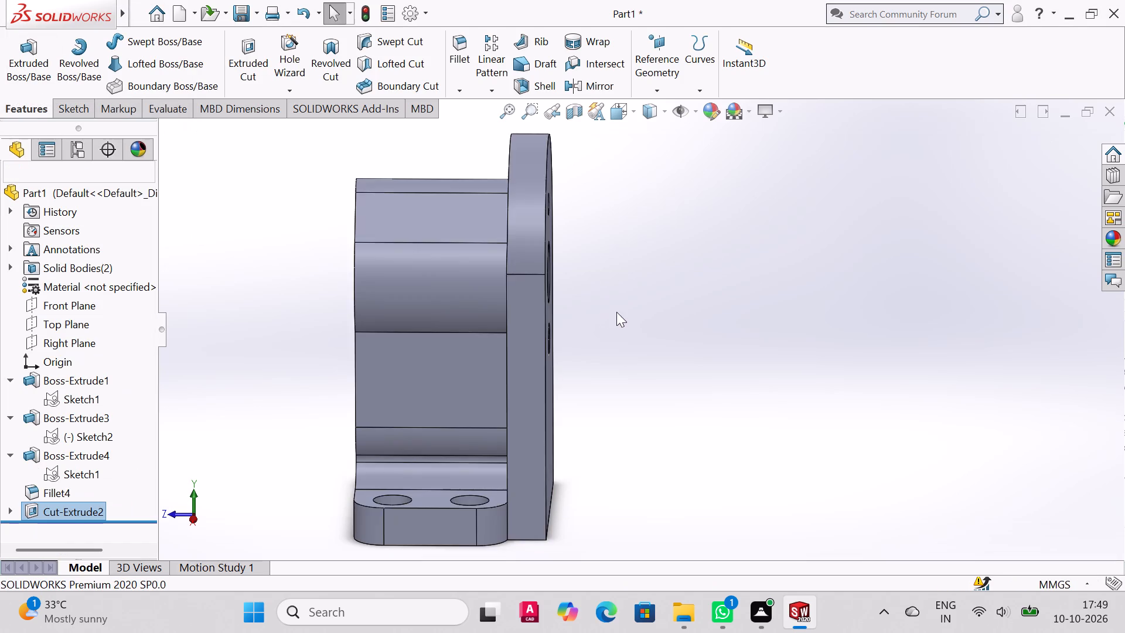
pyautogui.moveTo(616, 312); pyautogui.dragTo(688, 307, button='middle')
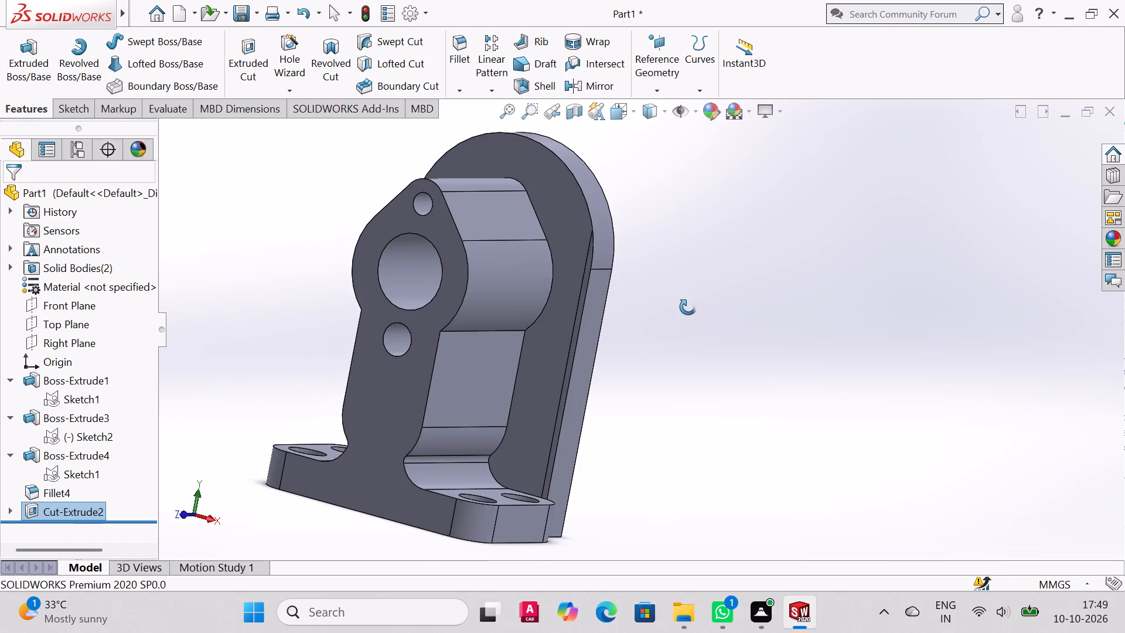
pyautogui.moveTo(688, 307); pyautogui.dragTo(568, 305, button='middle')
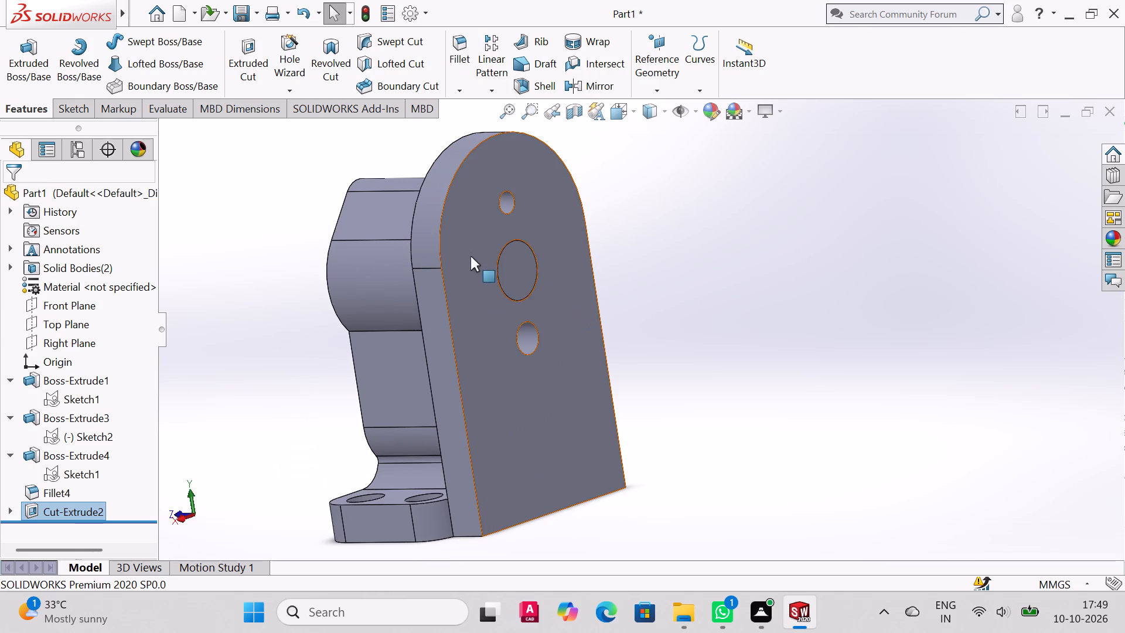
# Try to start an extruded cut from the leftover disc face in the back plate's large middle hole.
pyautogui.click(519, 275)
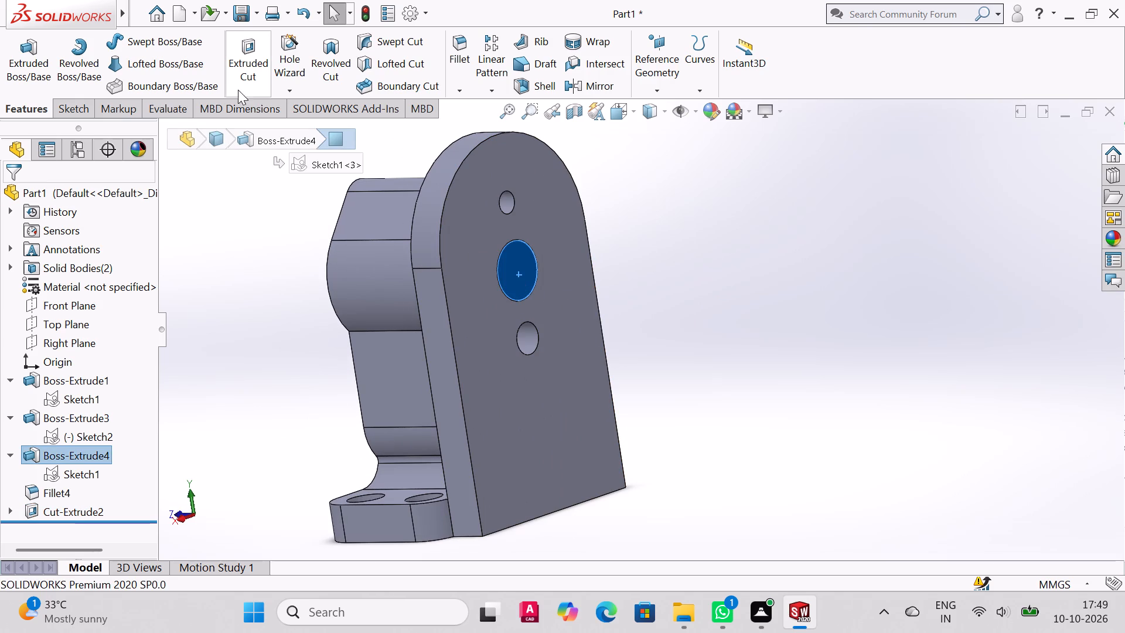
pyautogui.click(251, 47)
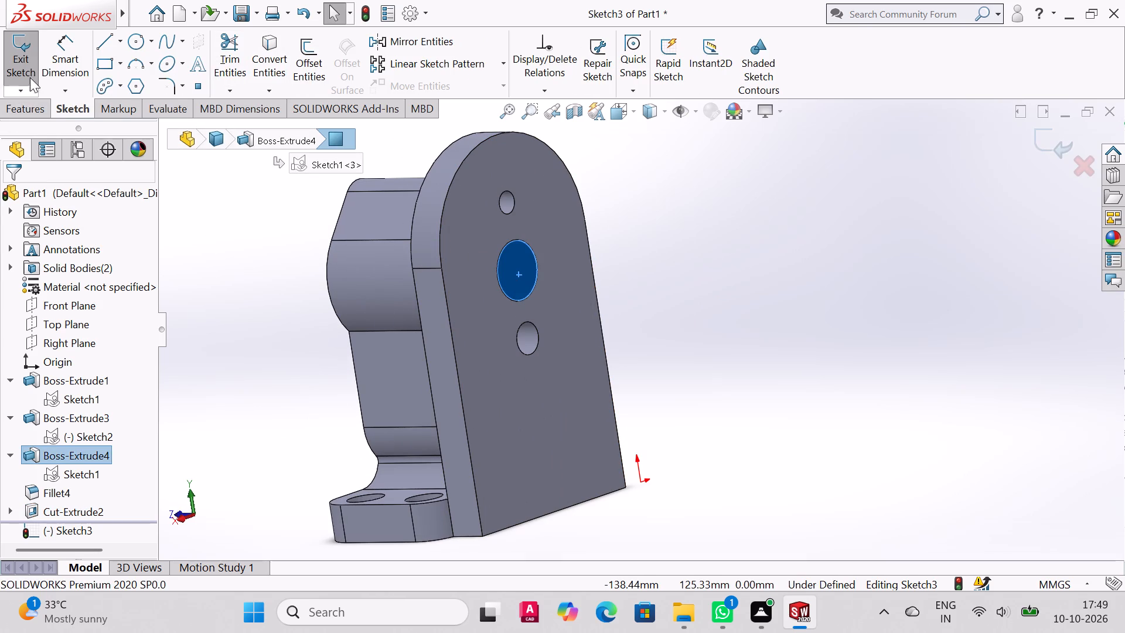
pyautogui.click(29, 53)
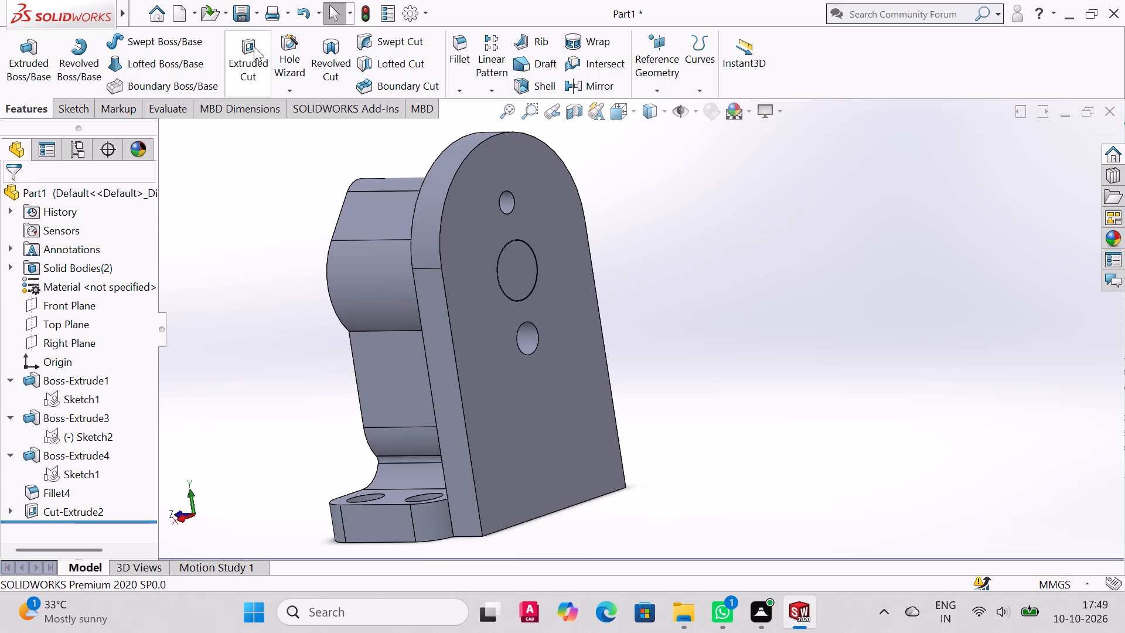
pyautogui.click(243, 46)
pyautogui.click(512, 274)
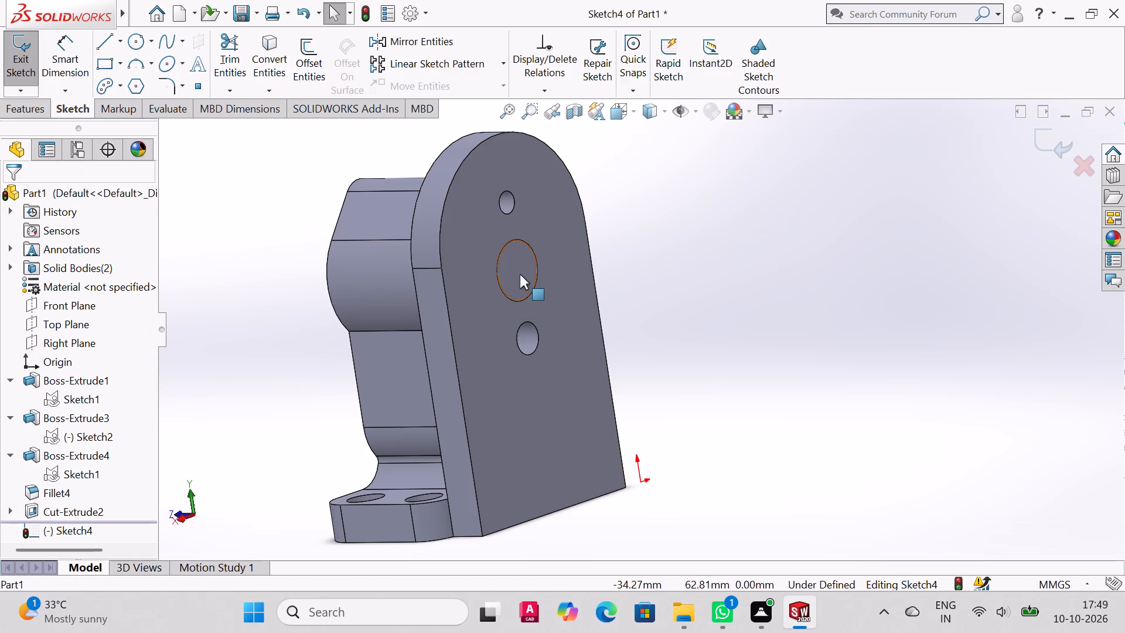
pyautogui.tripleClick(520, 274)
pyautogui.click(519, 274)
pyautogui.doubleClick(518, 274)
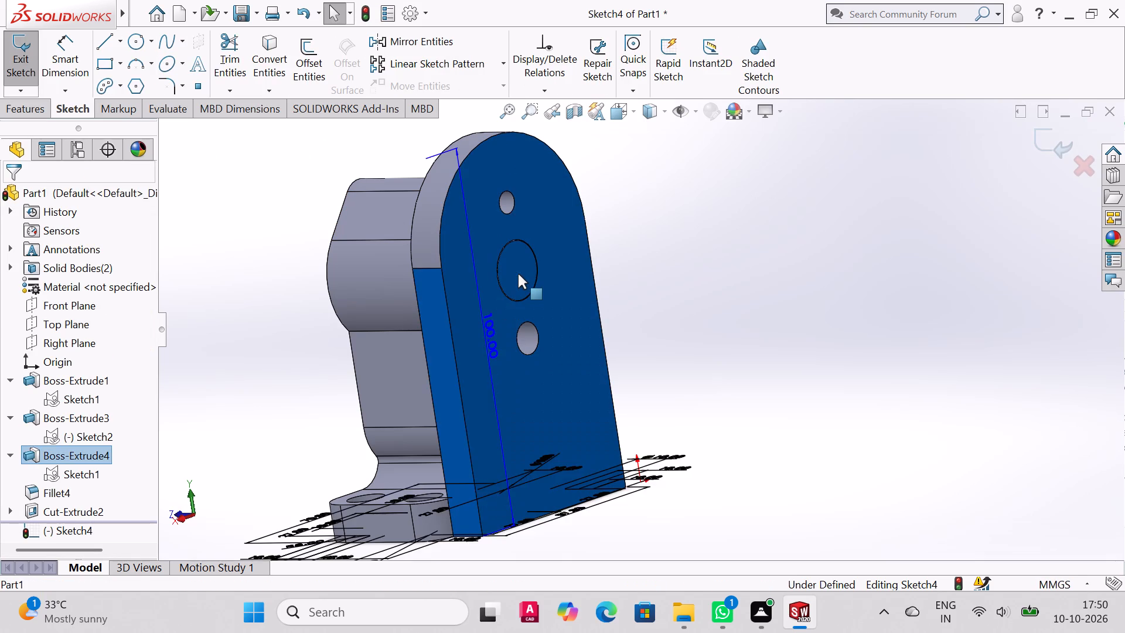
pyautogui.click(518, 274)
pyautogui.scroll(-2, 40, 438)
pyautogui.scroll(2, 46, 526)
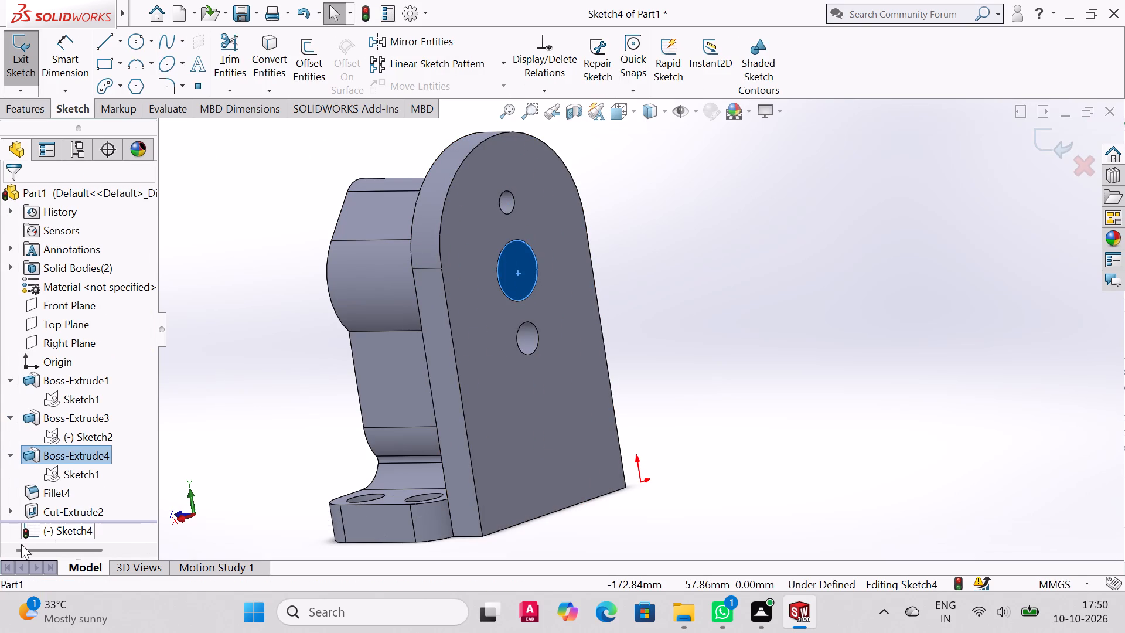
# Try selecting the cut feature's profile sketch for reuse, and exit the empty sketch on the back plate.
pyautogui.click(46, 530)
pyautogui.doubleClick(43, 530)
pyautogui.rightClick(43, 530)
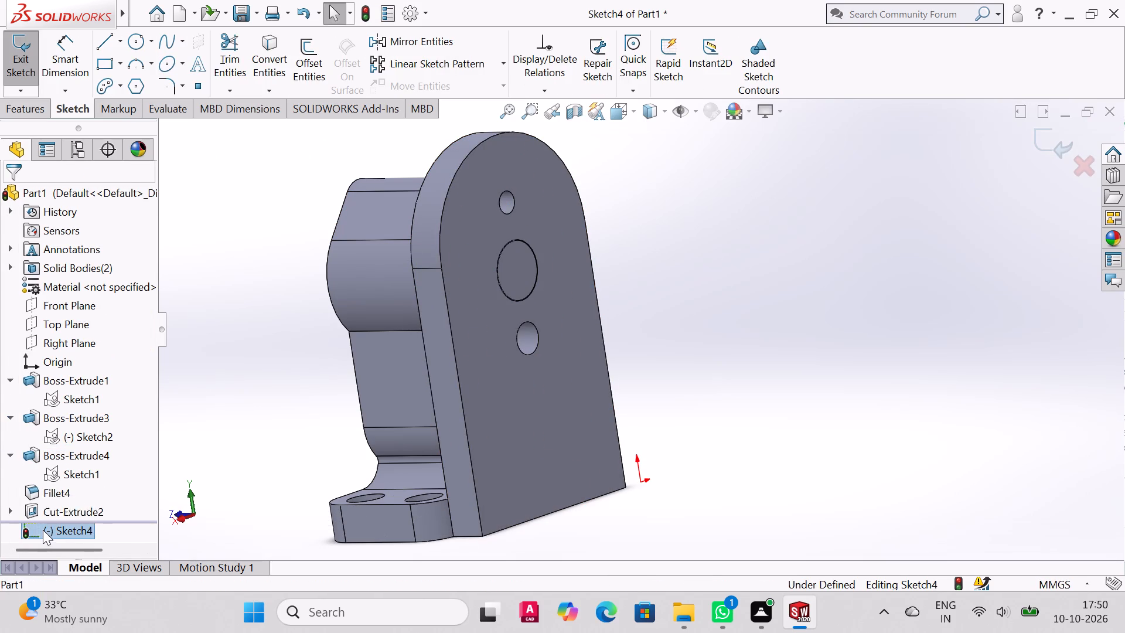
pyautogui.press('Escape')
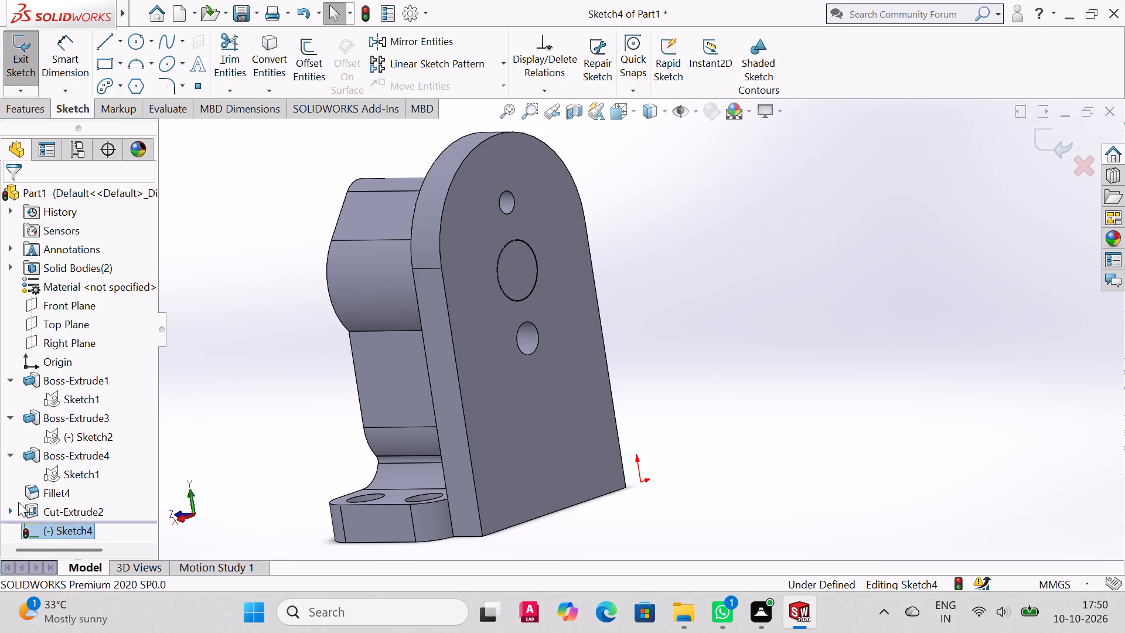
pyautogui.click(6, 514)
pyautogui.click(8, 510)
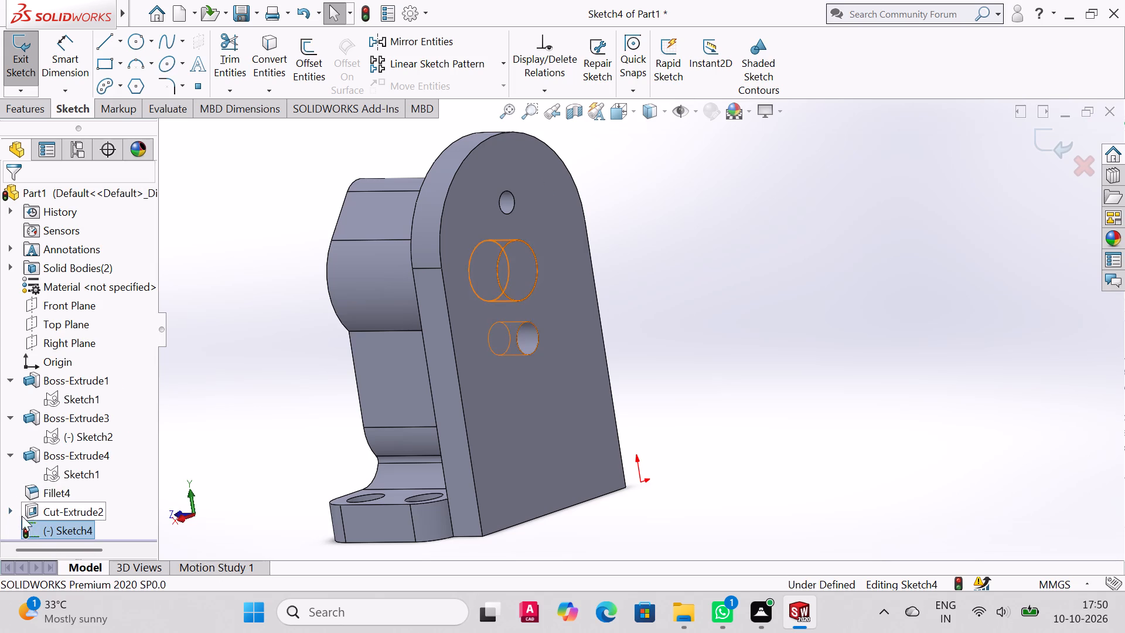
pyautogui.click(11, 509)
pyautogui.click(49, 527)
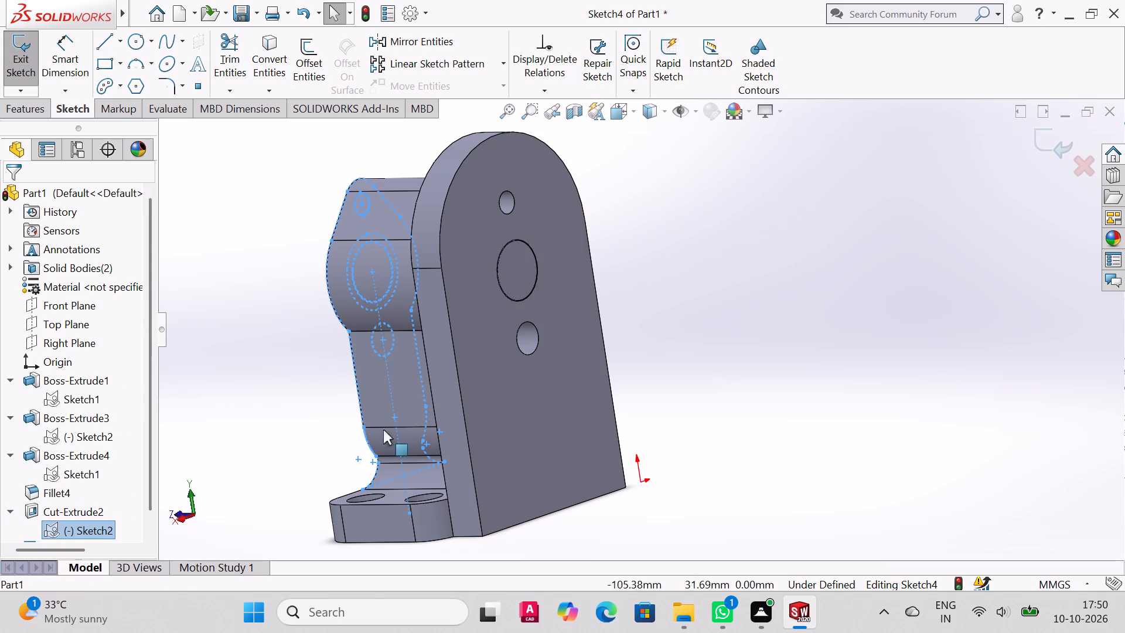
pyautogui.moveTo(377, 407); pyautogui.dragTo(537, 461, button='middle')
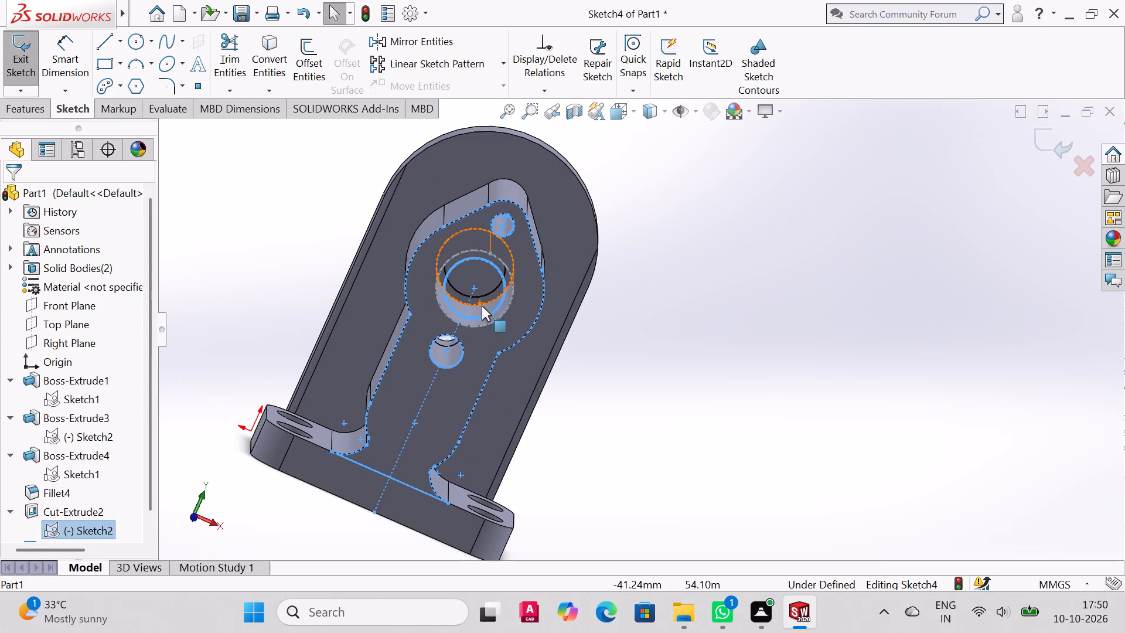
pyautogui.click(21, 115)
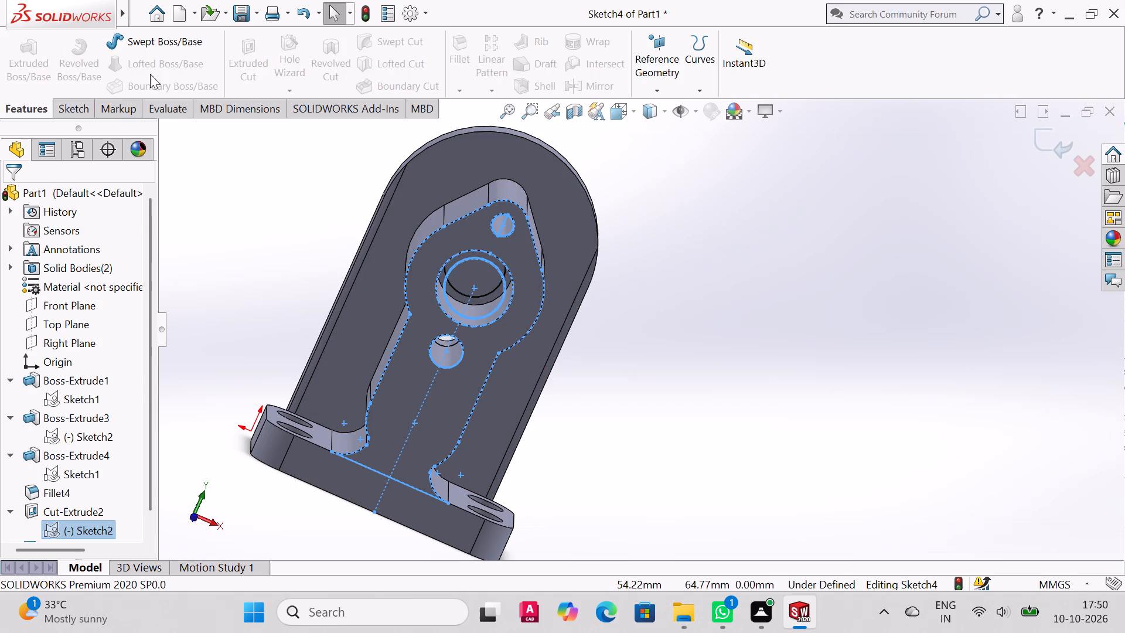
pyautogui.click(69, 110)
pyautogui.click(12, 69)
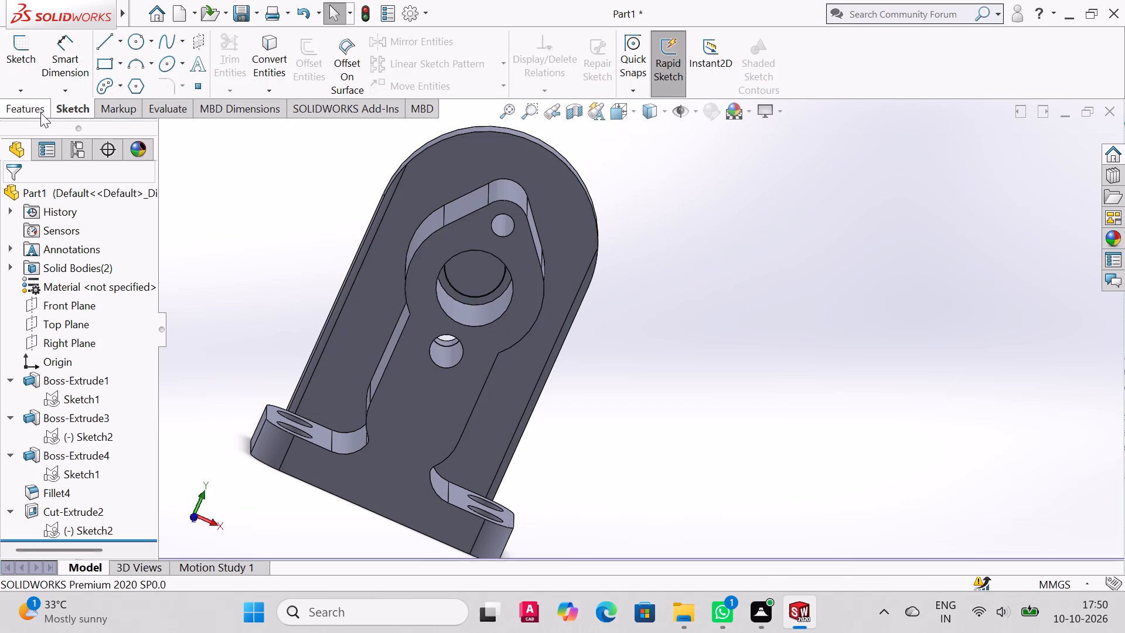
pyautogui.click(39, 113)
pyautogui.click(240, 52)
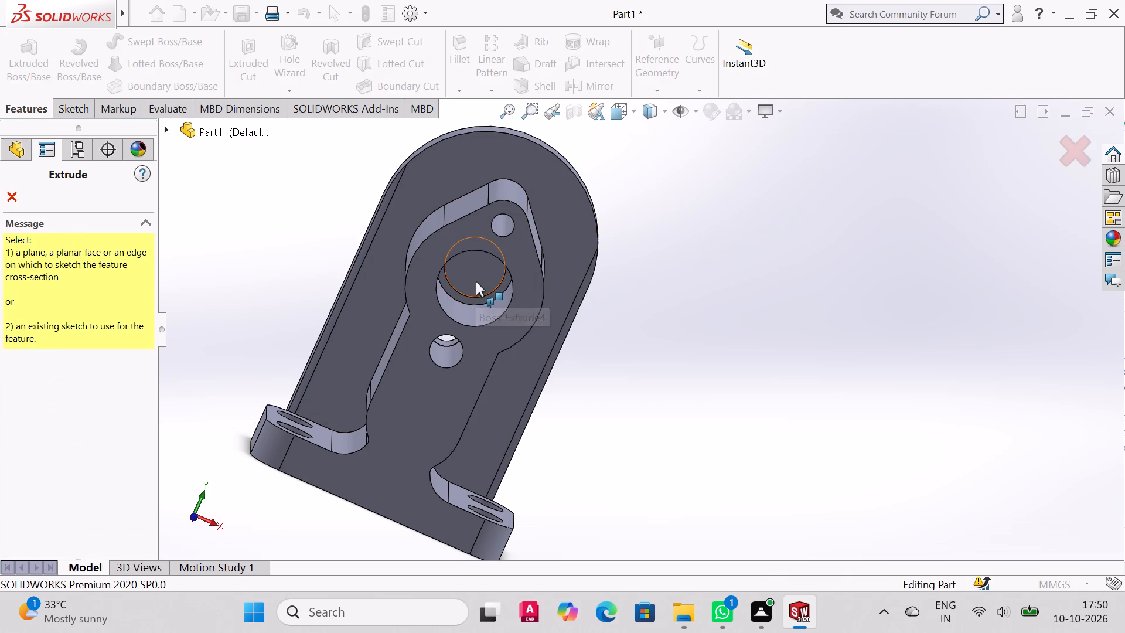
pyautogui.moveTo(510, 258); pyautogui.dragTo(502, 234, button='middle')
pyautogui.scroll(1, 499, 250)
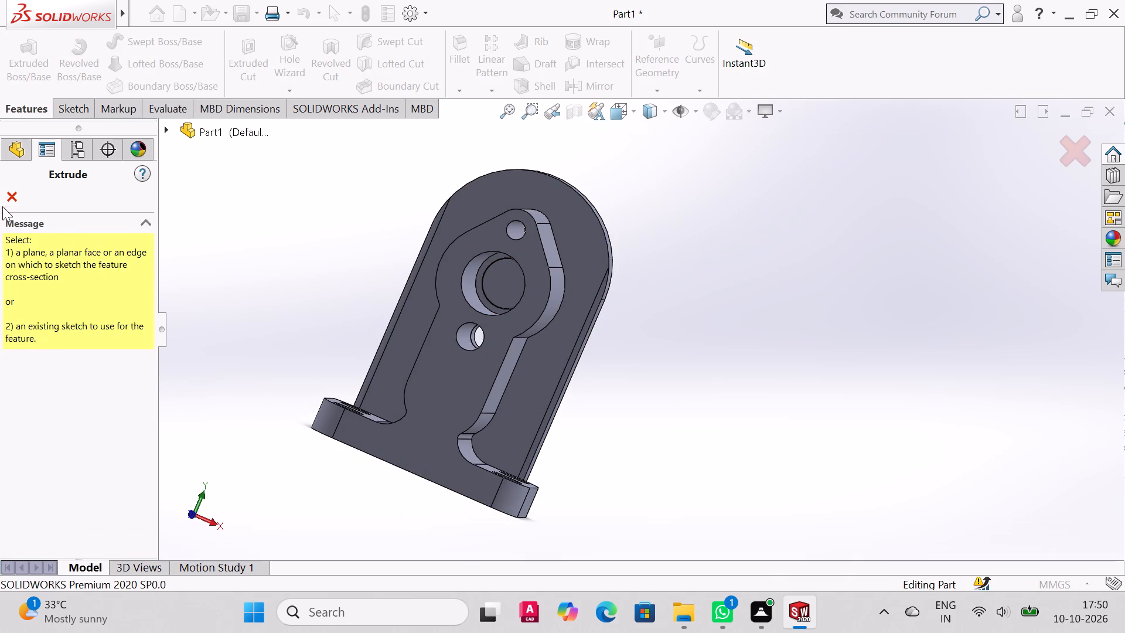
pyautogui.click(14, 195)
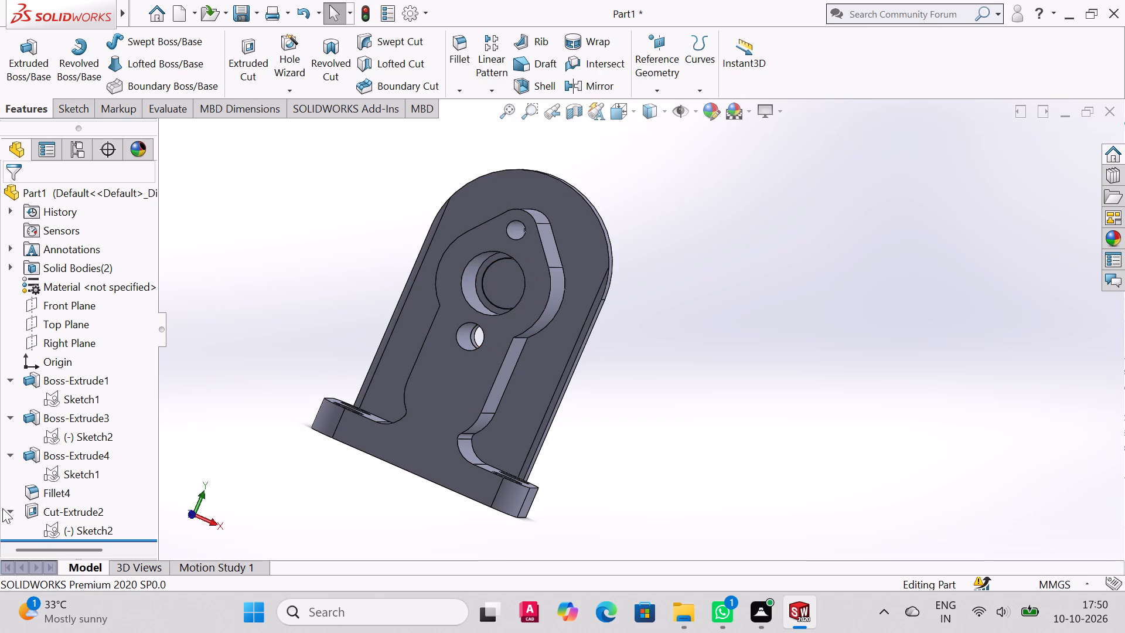
# Examine the cut's profile sketch against the leftover disc in the back plate's large middle hole.
pyautogui.click(60, 530)
pyautogui.moveTo(362, 301); pyautogui.dragTo(381, 301, button='middle')
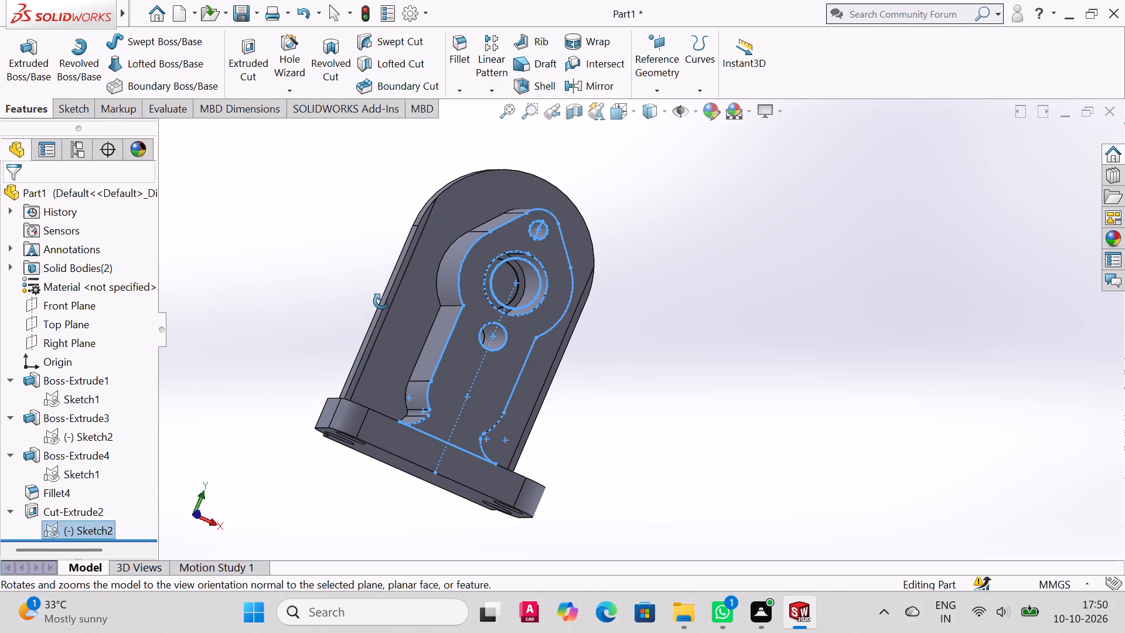
pyautogui.moveTo(381, 301); pyautogui.dragTo(385, 304, button='middle')
pyautogui.moveTo(578, 354); pyautogui.dragTo(568, 368, button='middle')
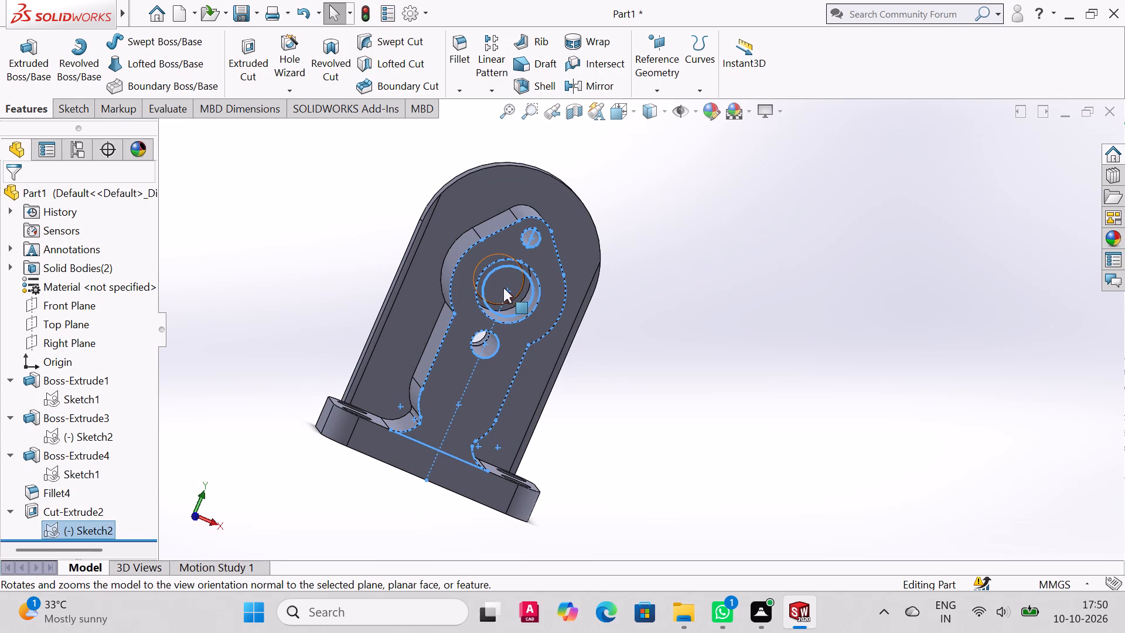
pyautogui.click(503, 290)
pyautogui.moveTo(596, 363); pyautogui.dragTo(517, 314, button='middle')
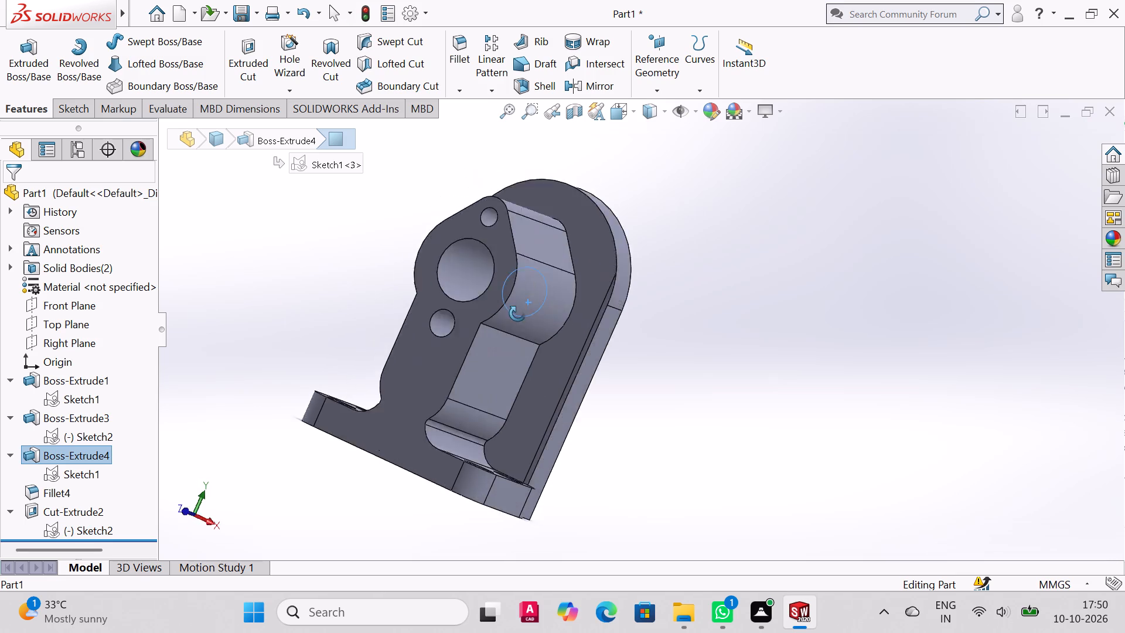
pyautogui.moveTo(517, 314); pyautogui.dragTo(411, 290, button='middle')
pyautogui.middleClick(416, 288)
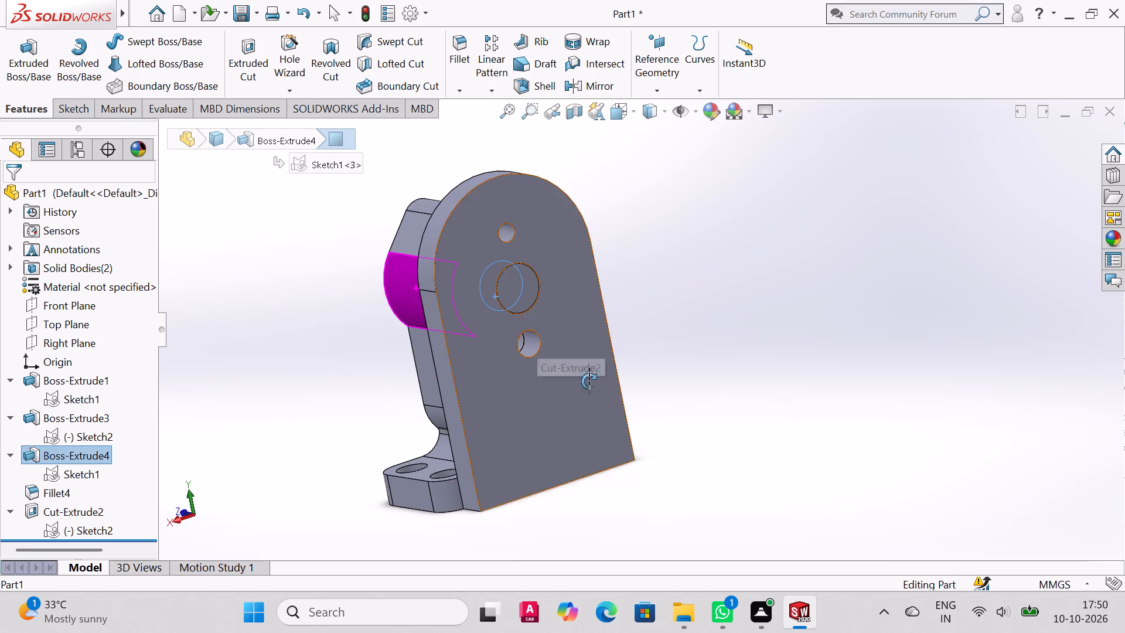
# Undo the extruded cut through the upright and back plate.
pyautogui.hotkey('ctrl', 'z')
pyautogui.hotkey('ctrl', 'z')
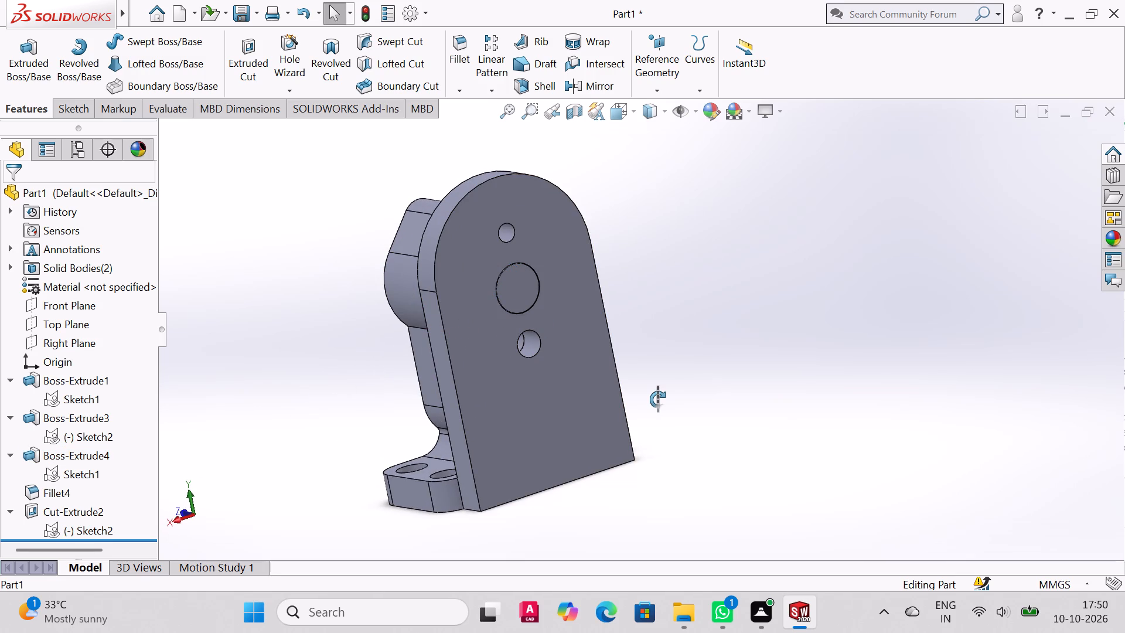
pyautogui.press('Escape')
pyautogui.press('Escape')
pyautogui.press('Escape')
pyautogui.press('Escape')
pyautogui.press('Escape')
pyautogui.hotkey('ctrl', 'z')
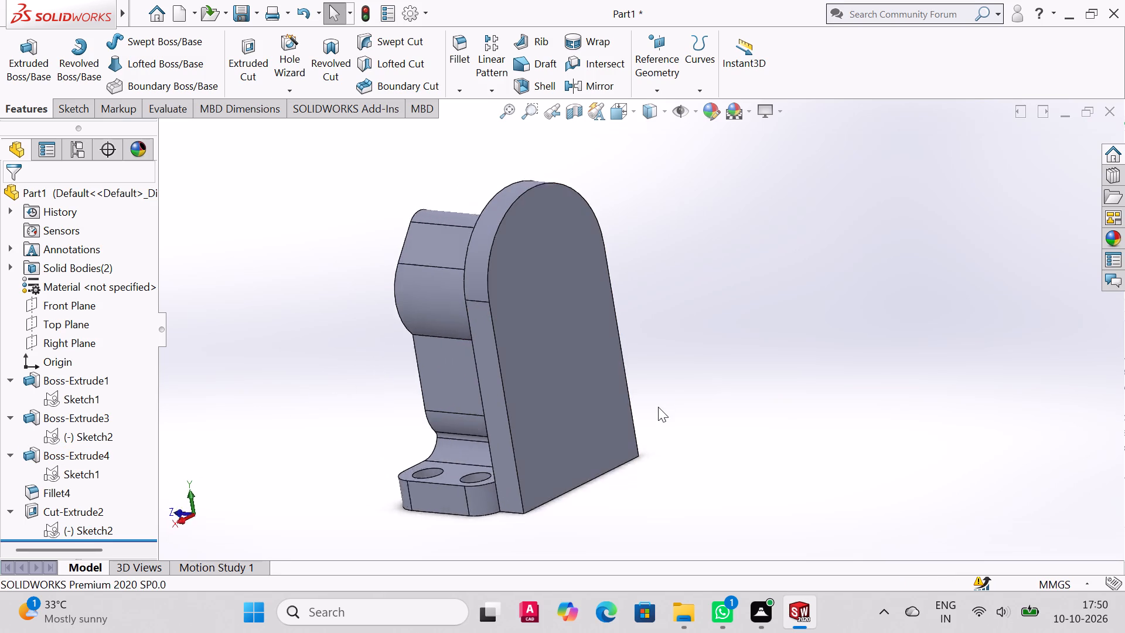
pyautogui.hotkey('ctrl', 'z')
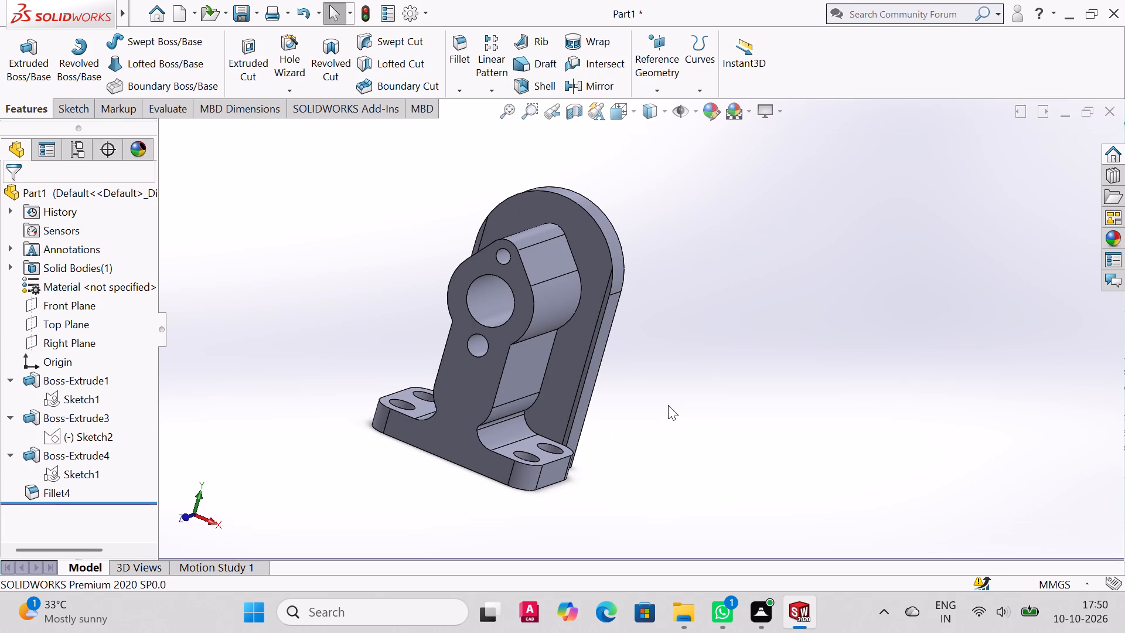
# Extrude-cut the small upper, lower and inner middle circles of the upright's profile sketch 100 mm blind through the back plate.
pyautogui.moveTo(668, 405); pyautogui.dragTo(718, 383, button='middle')
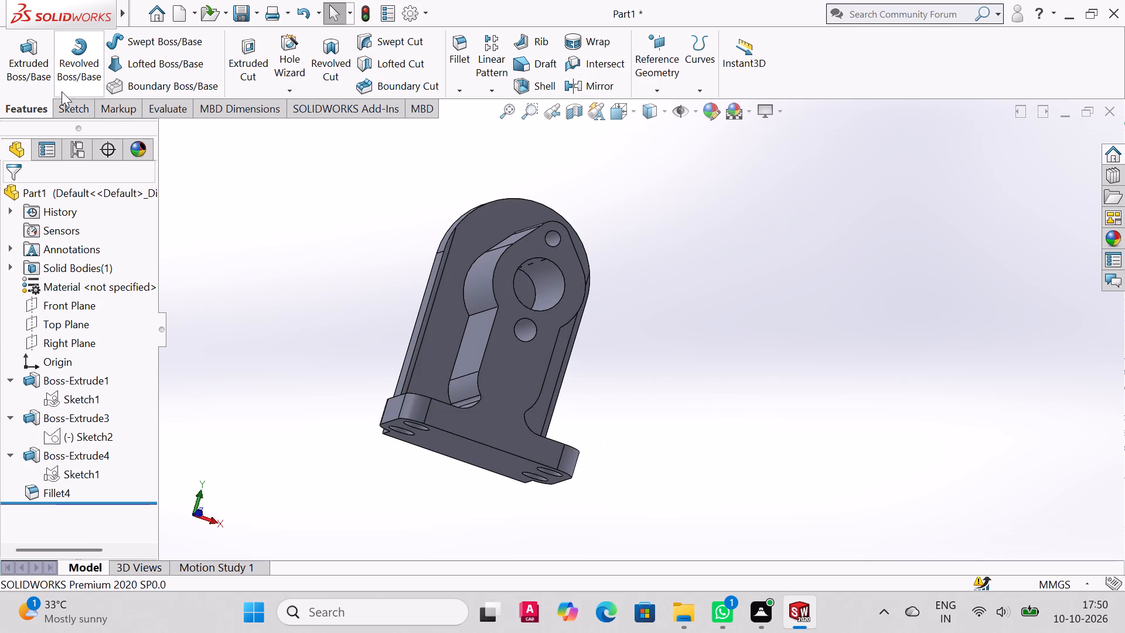
pyautogui.click(54, 474)
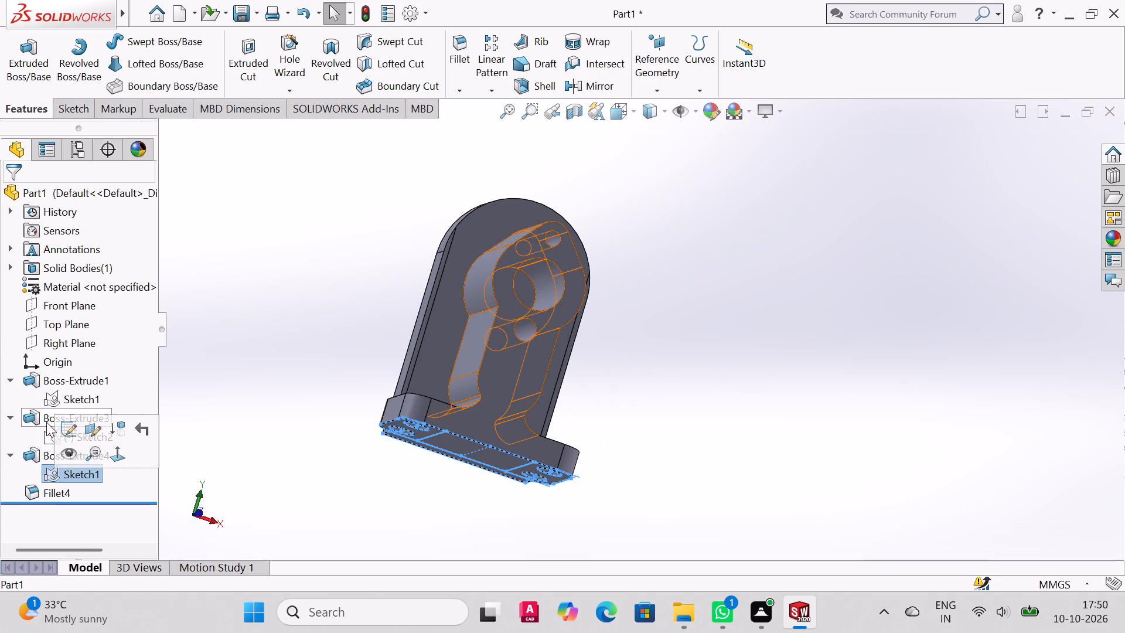
pyautogui.click(46, 437)
pyautogui.click(244, 46)
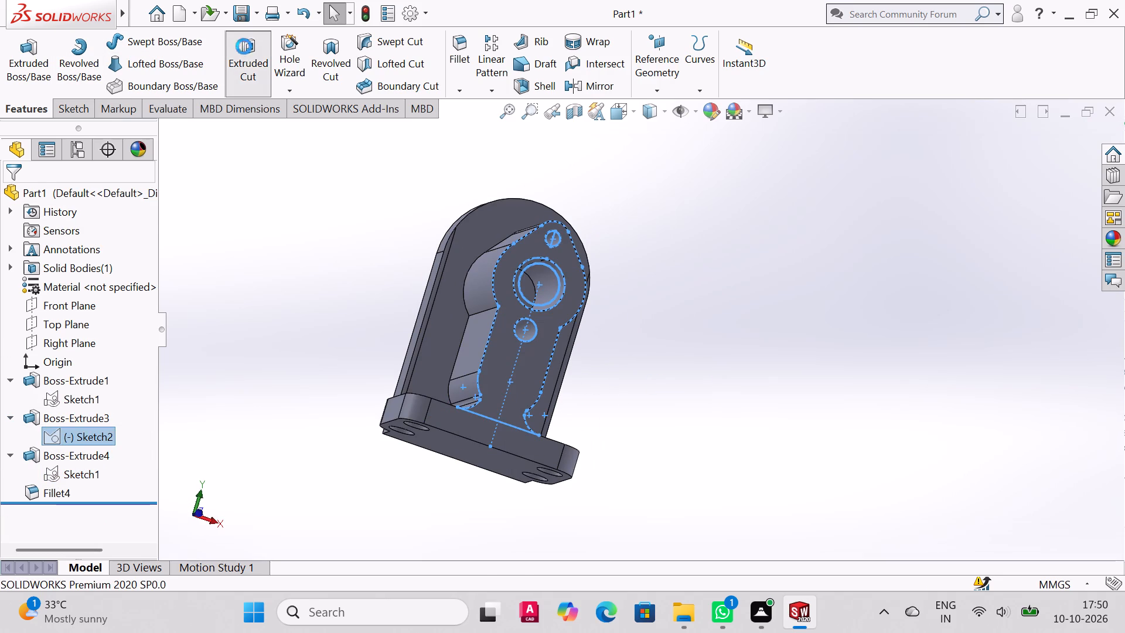
pyautogui.moveTo(640, 253); pyautogui.dragTo(594, 312, button='middle')
pyautogui.middleClick(613, 312)
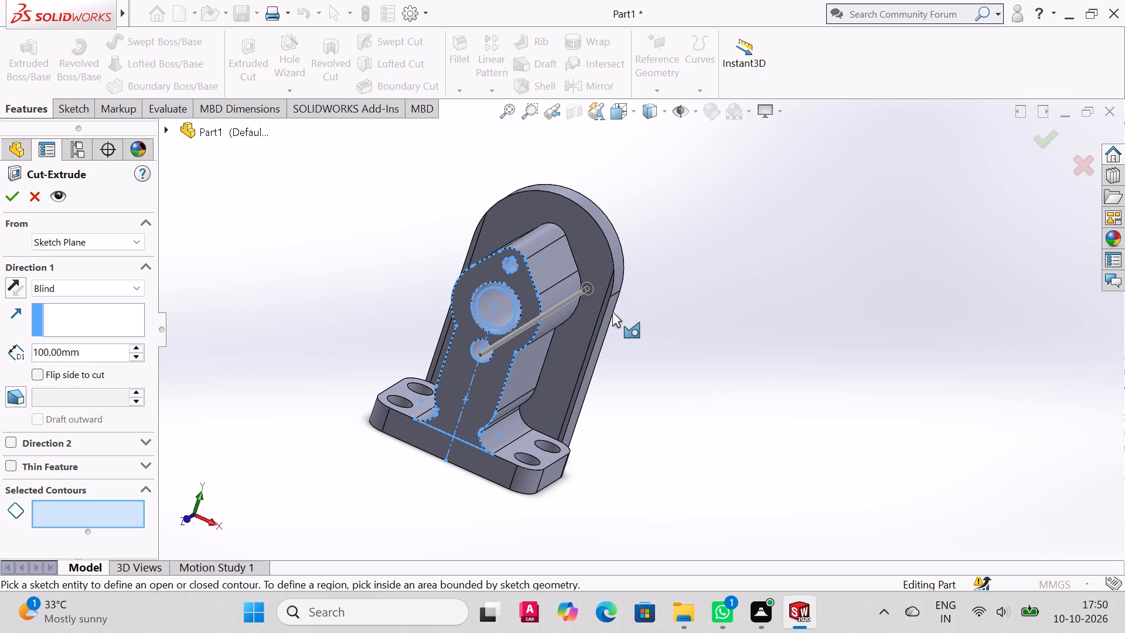
pyautogui.scroll(2, 515, 256)
pyautogui.scroll(-5, 515, 256)
pyautogui.click(418, 221)
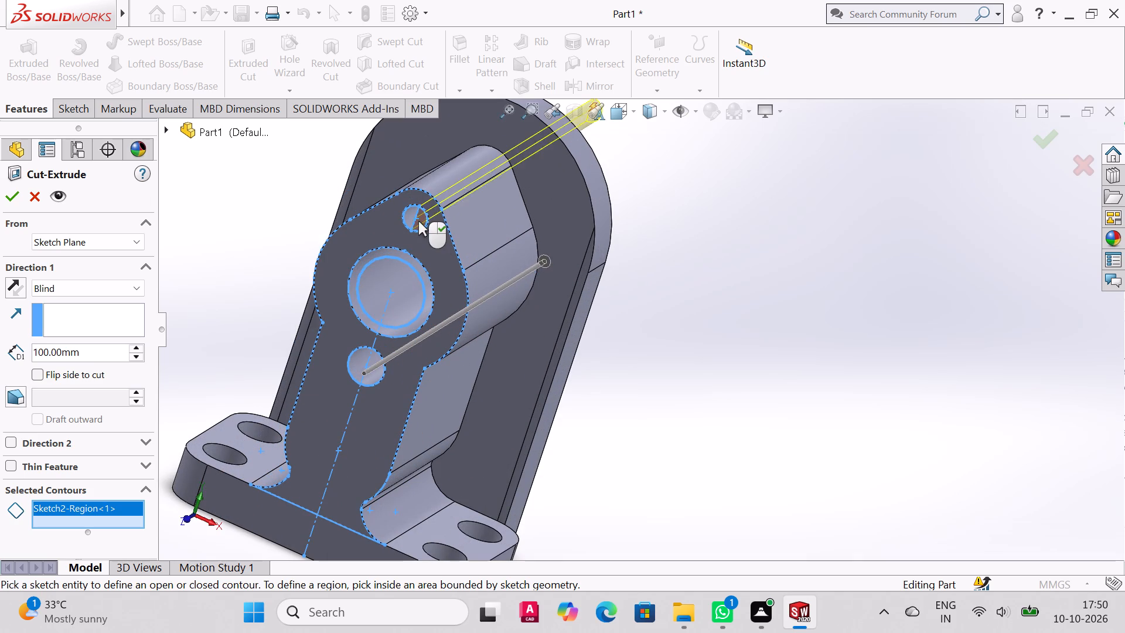
pyautogui.click(408, 220)
pyautogui.click(370, 369)
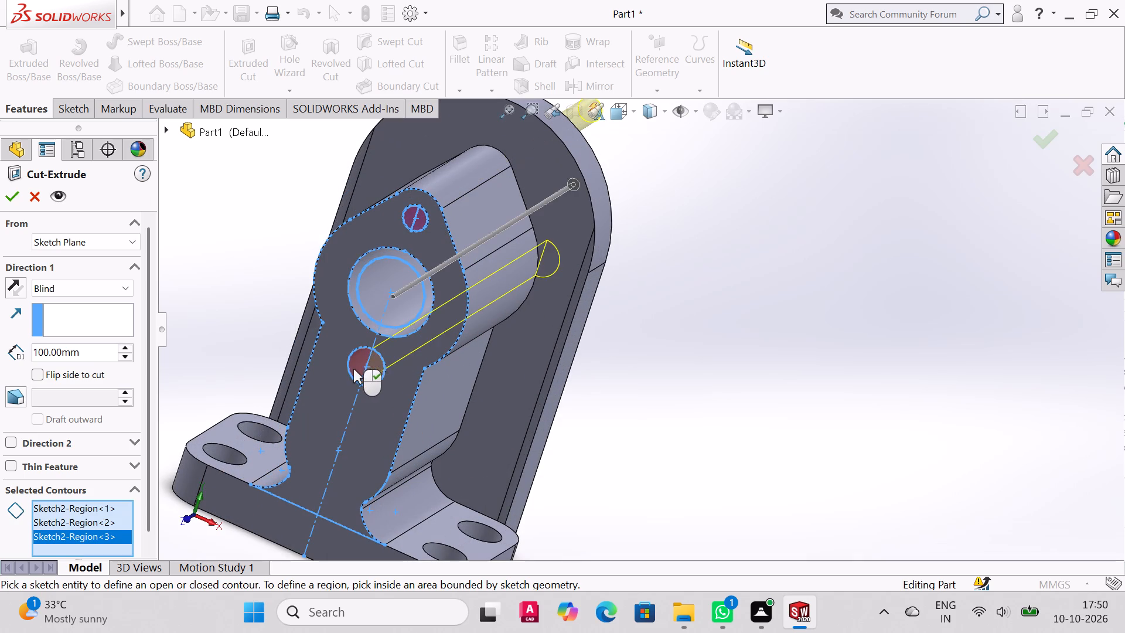
pyautogui.click(353, 369)
pyautogui.click(387, 302)
pyautogui.click(403, 295)
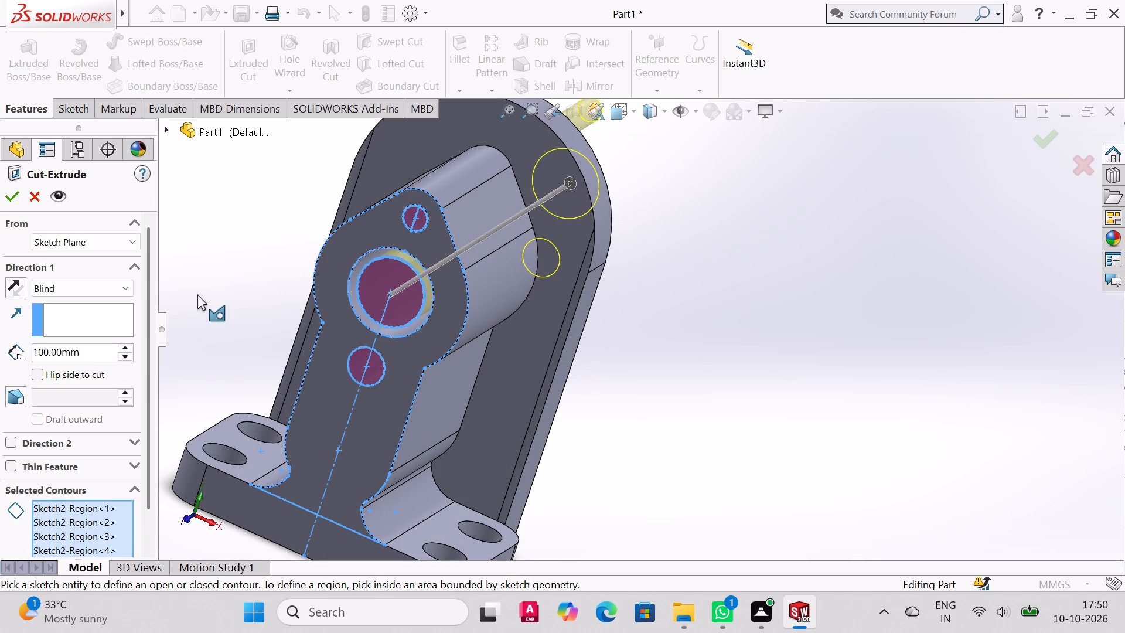
pyautogui.moveTo(564, 268); pyautogui.dragTo(549, 246, button='middle')
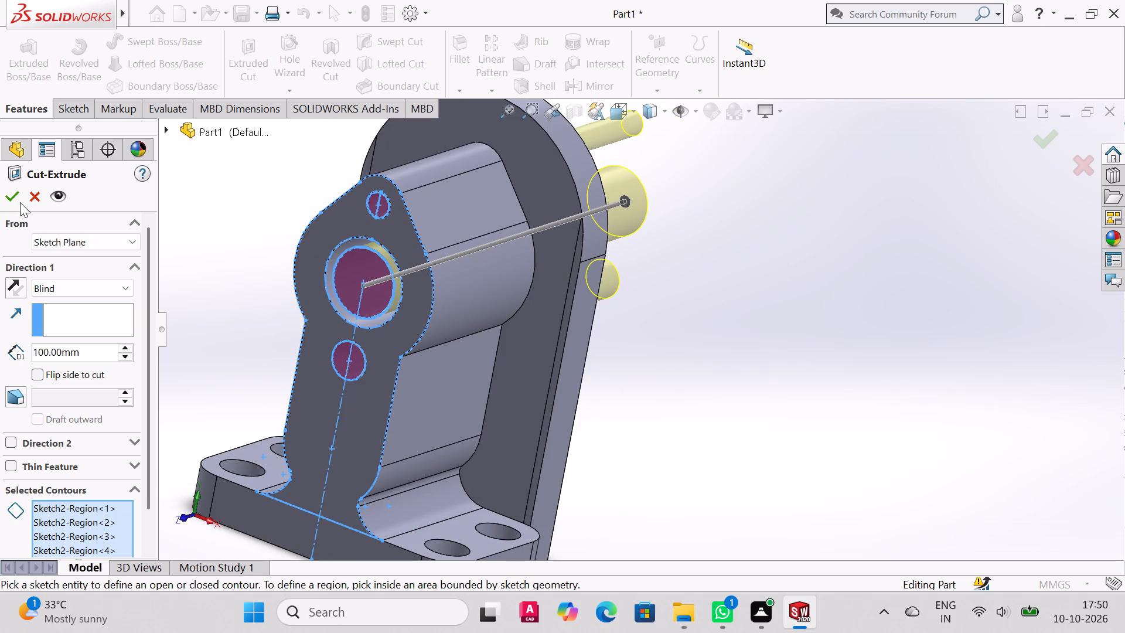
pyautogui.click(14, 195)
# Examine the three cut holes from the front and back of the upright and back plate.
pyautogui.moveTo(507, 321); pyautogui.dragTo(330, 318, button='middle')
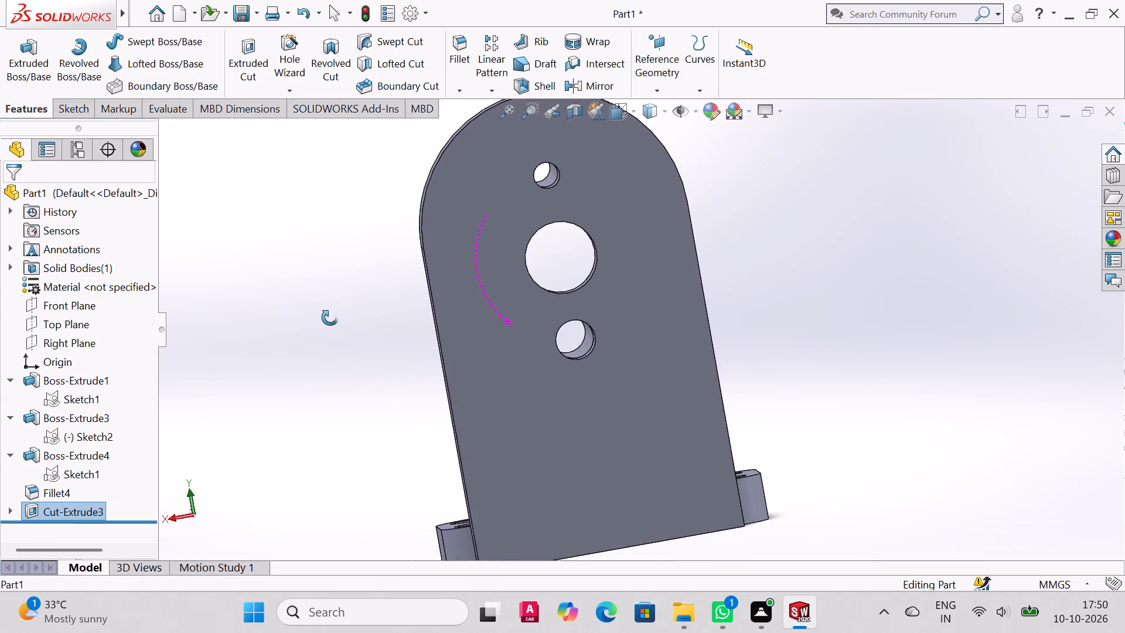
pyautogui.moveTo(330, 318); pyautogui.dragTo(324, 350, button='middle')
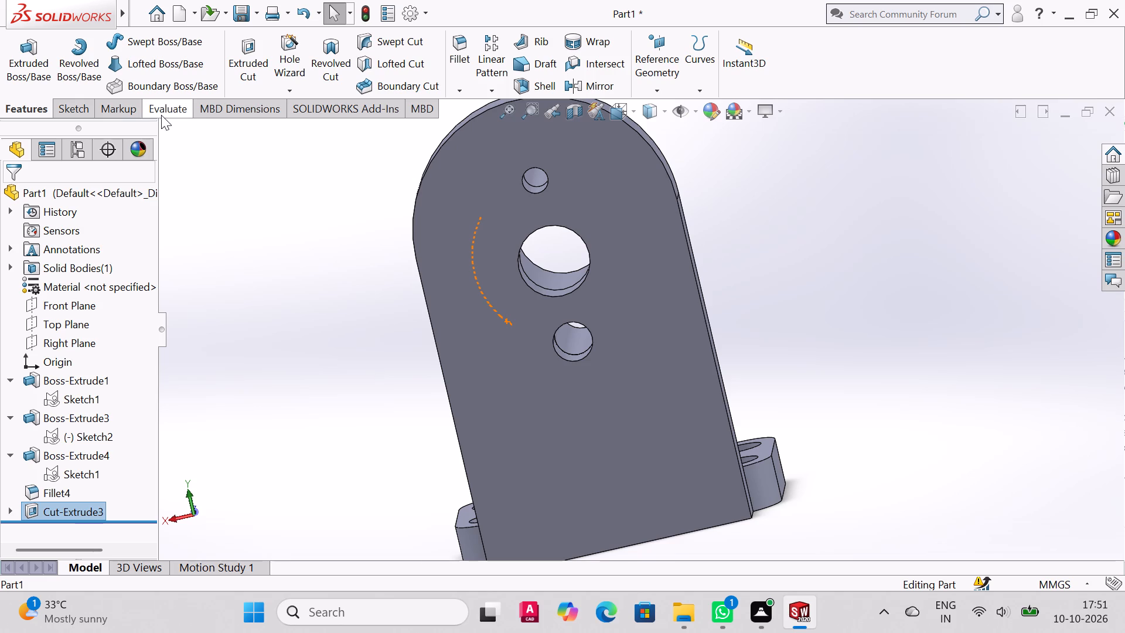
pyautogui.moveTo(553, 199); pyautogui.dragTo(774, 332, button='middle')
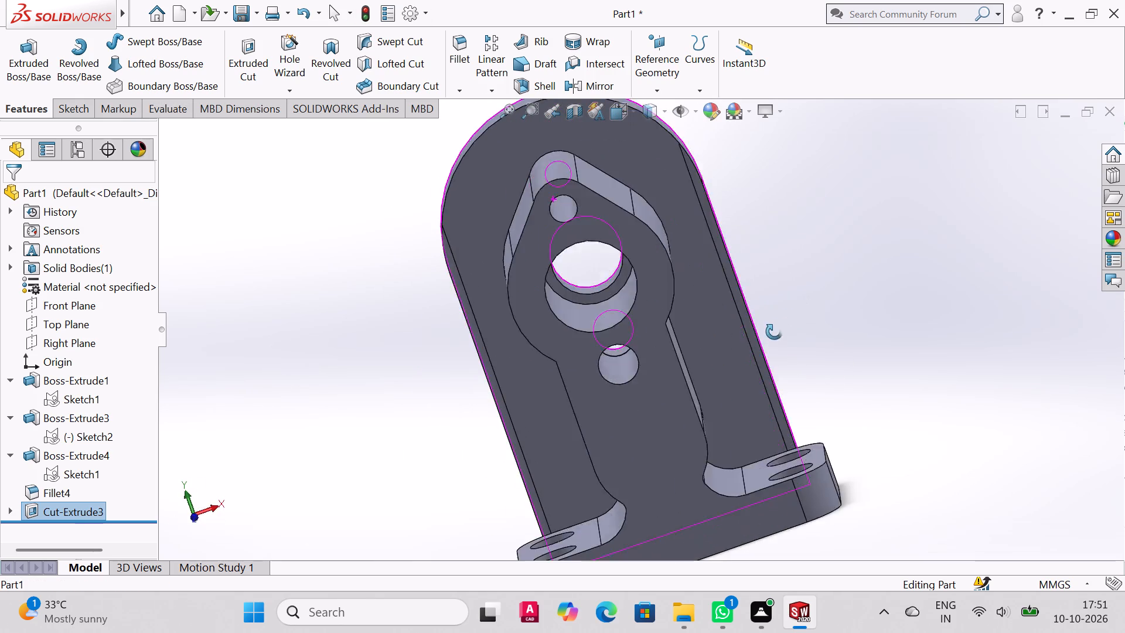
pyautogui.moveTo(774, 332); pyautogui.dragTo(779, 308, button='middle')
pyautogui.scroll(-1, 795, 314)
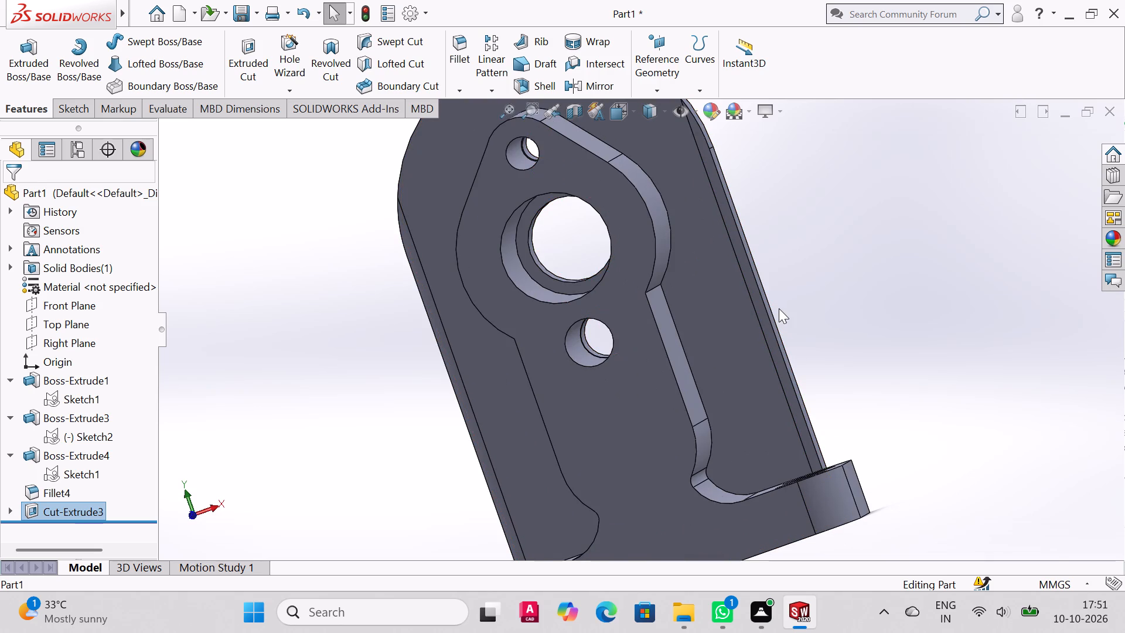
pyautogui.moveTo(804, 253); pyautogui.dragTo(796, 257, button='middle')
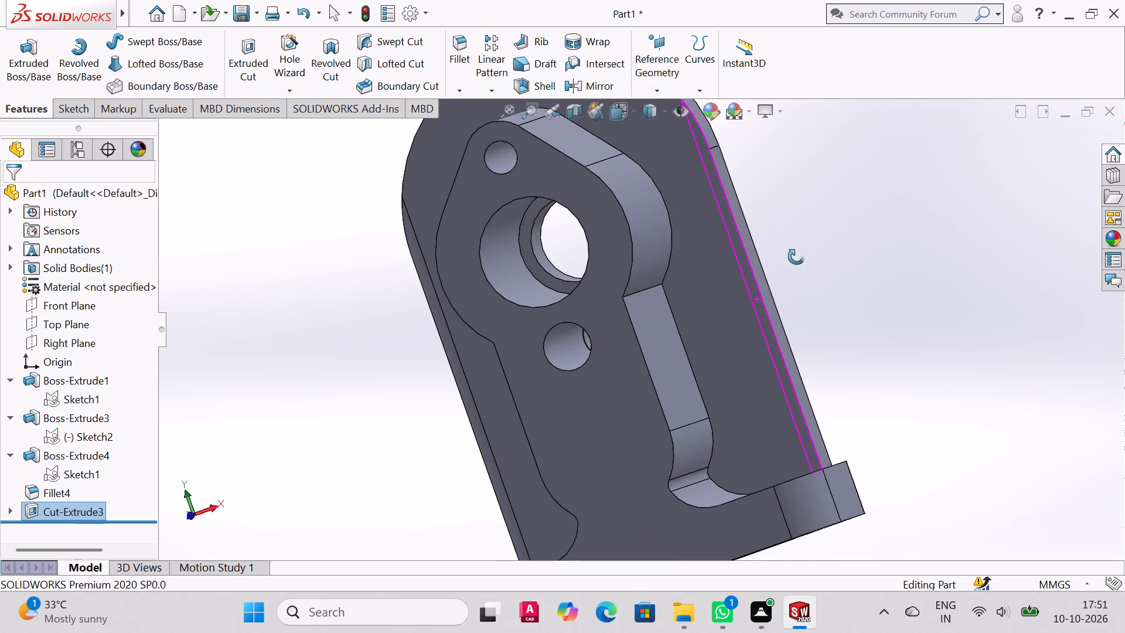
pyautogui.moveTo(796, 257); pyautogui.dragTo(606, 397, button='middle')
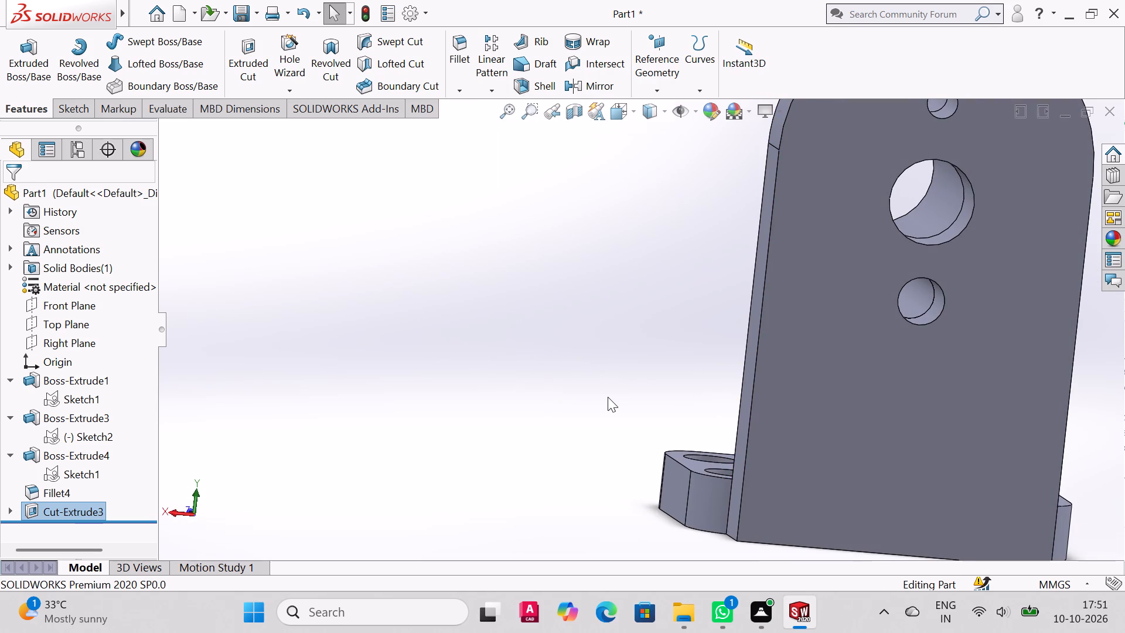
pyautogui.moveTo(749, 322); pyautogui.dragTo(912, 373, button='middle')
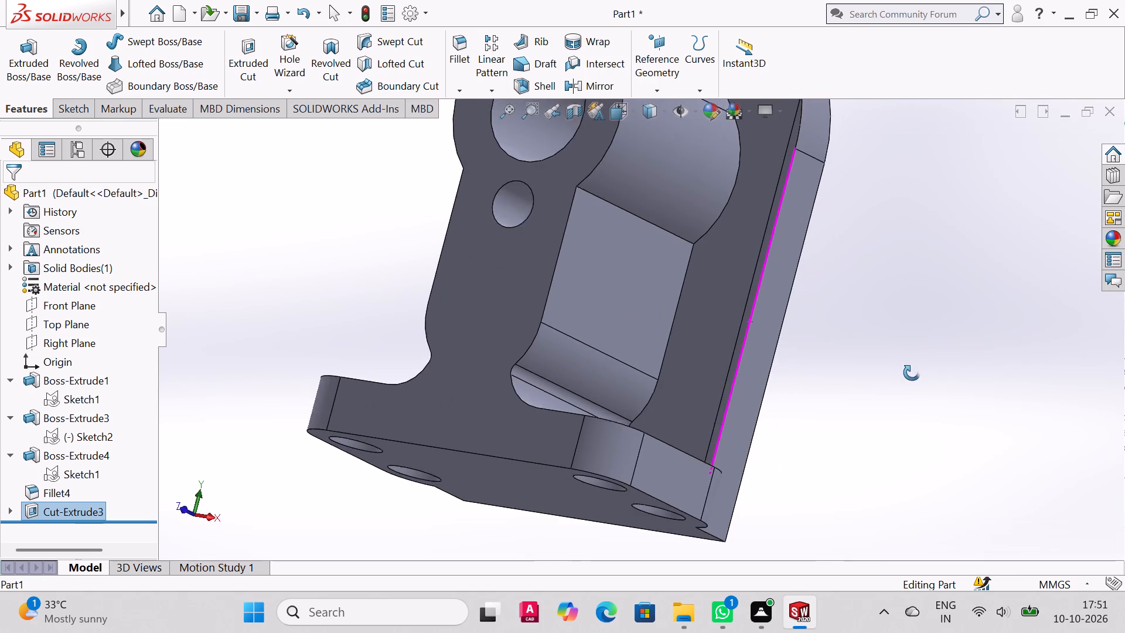
pyautogui.moveTo(912, 373); pyautogui.dragTo(921, 377, button='middle')
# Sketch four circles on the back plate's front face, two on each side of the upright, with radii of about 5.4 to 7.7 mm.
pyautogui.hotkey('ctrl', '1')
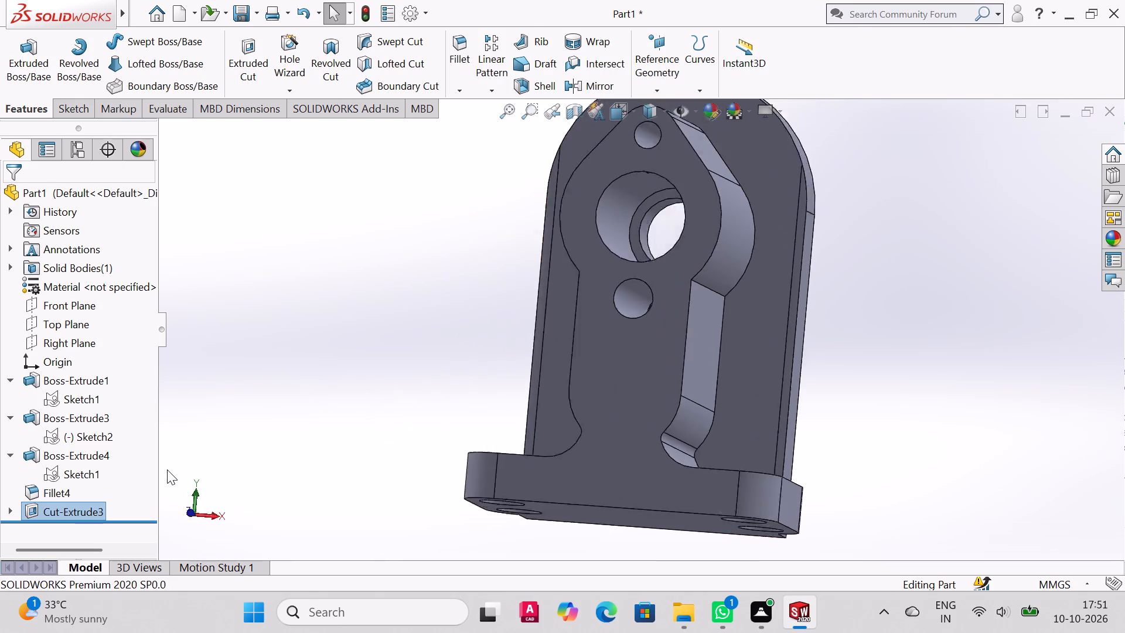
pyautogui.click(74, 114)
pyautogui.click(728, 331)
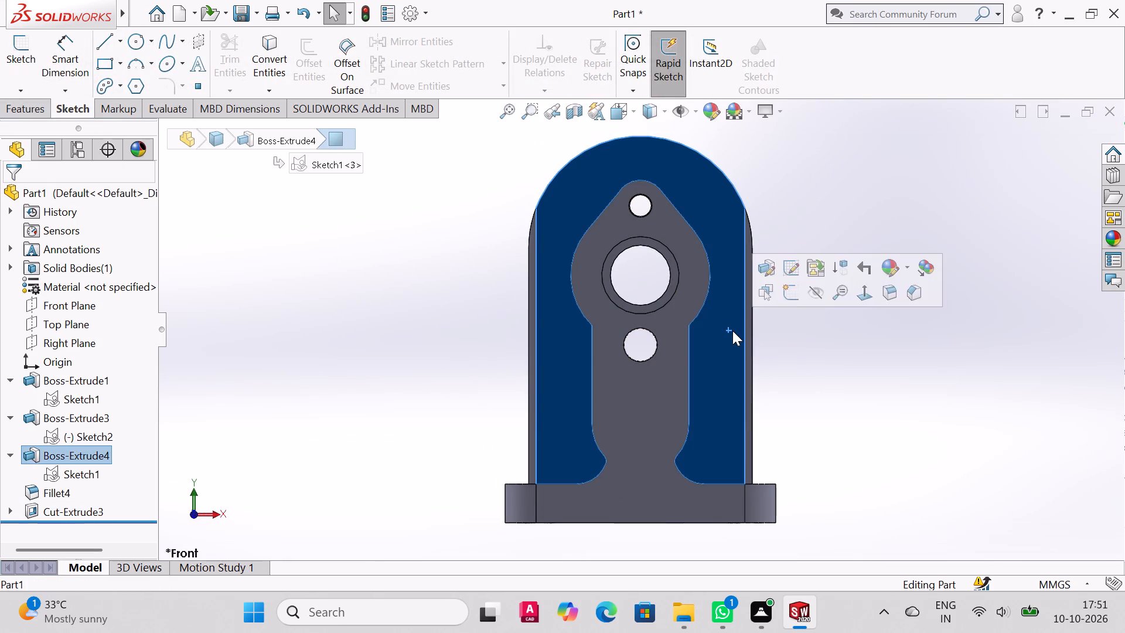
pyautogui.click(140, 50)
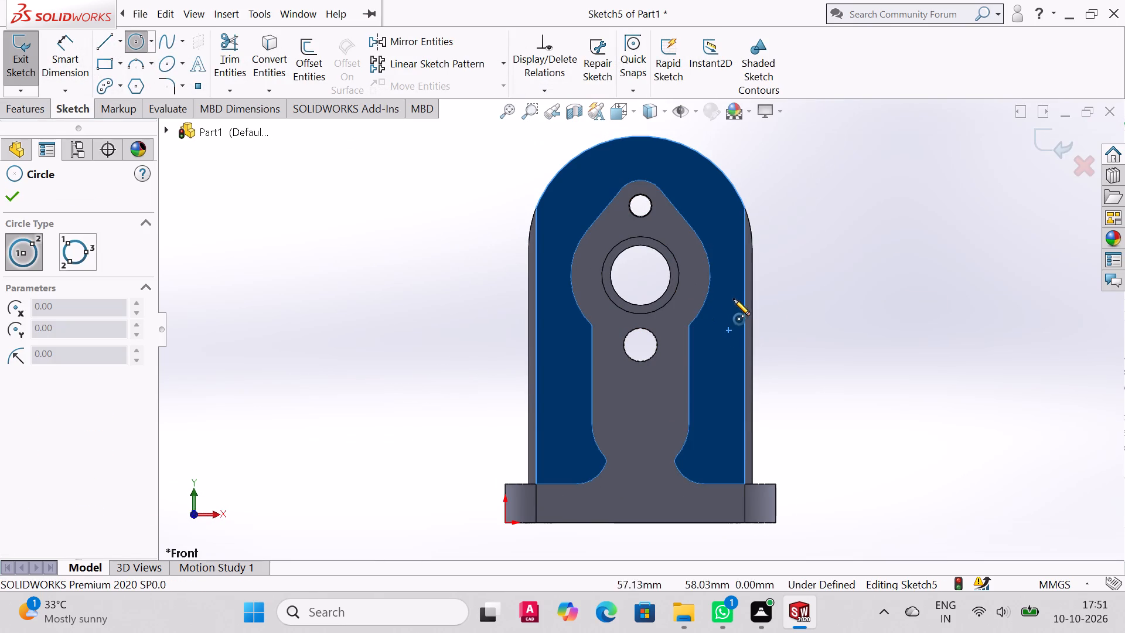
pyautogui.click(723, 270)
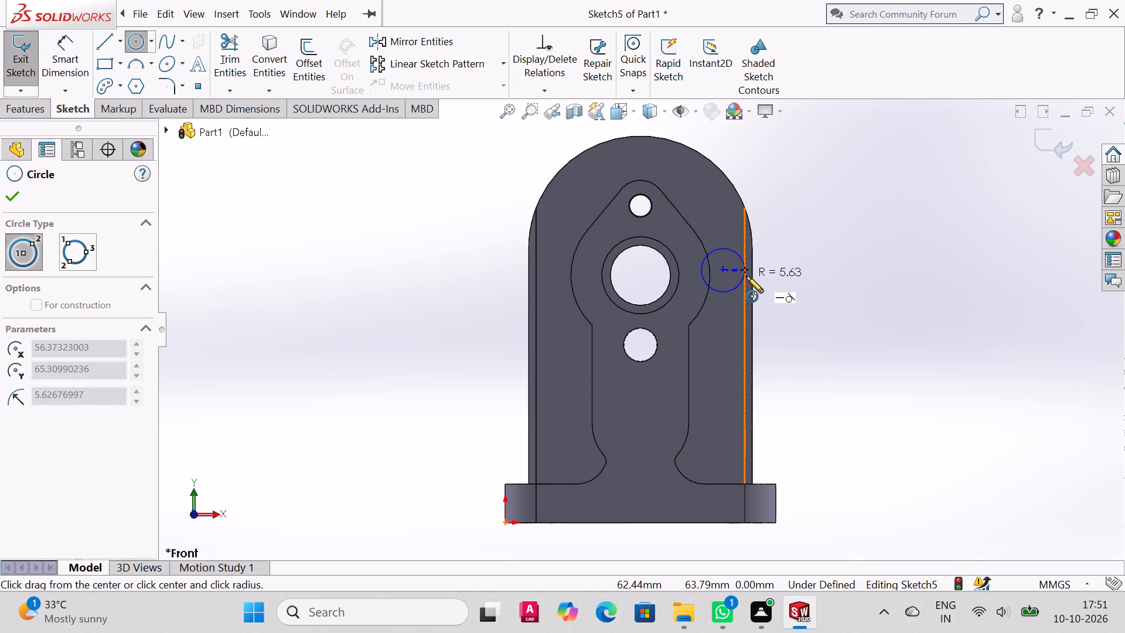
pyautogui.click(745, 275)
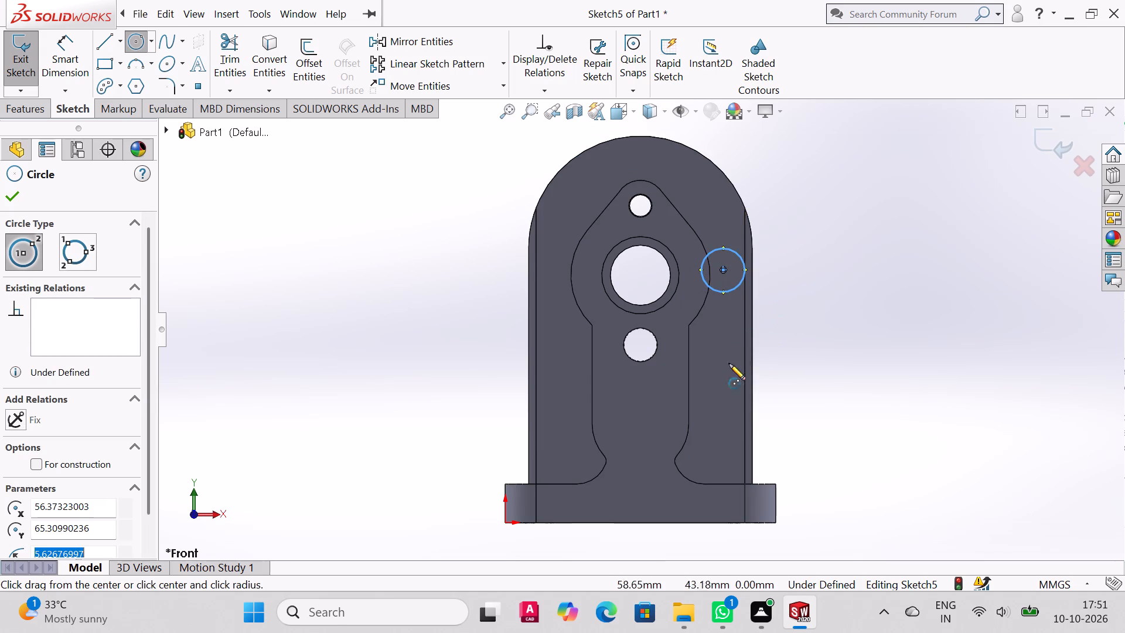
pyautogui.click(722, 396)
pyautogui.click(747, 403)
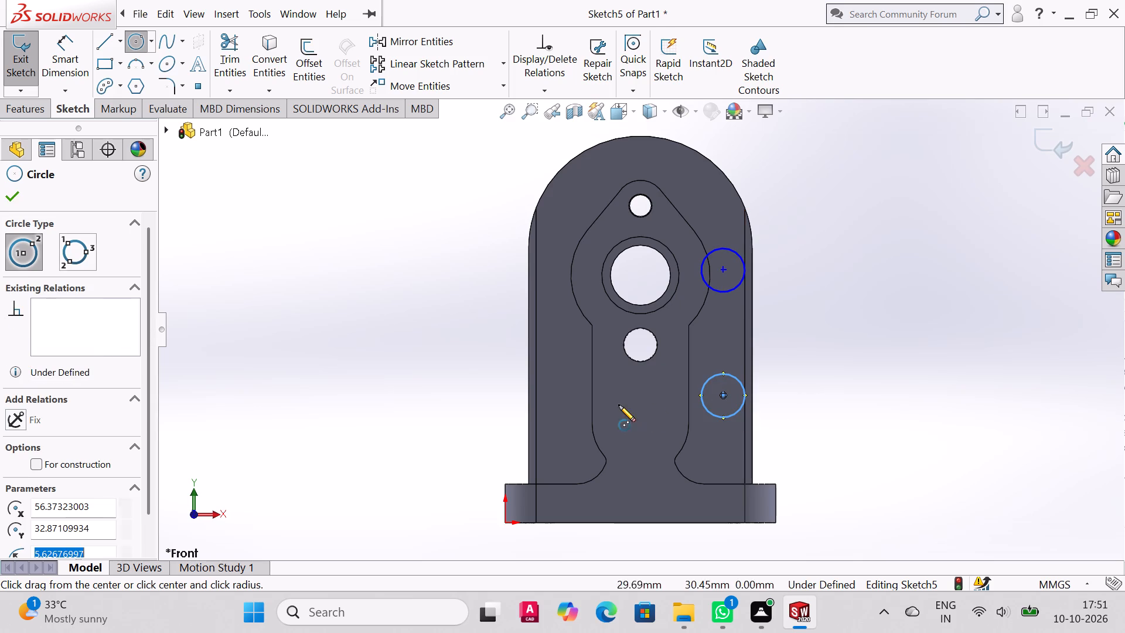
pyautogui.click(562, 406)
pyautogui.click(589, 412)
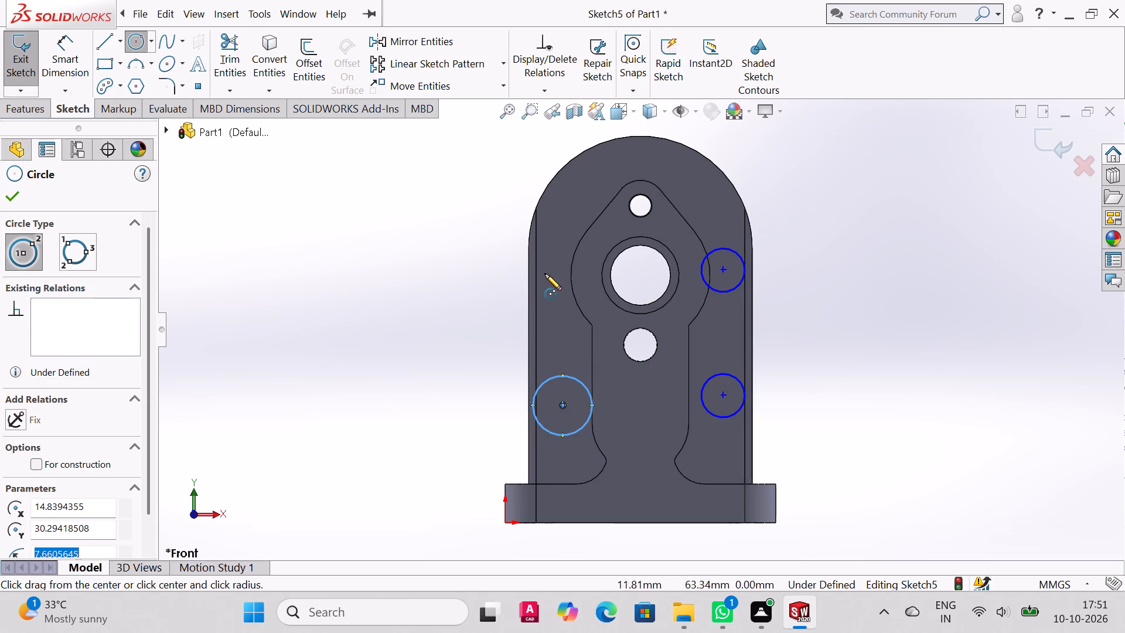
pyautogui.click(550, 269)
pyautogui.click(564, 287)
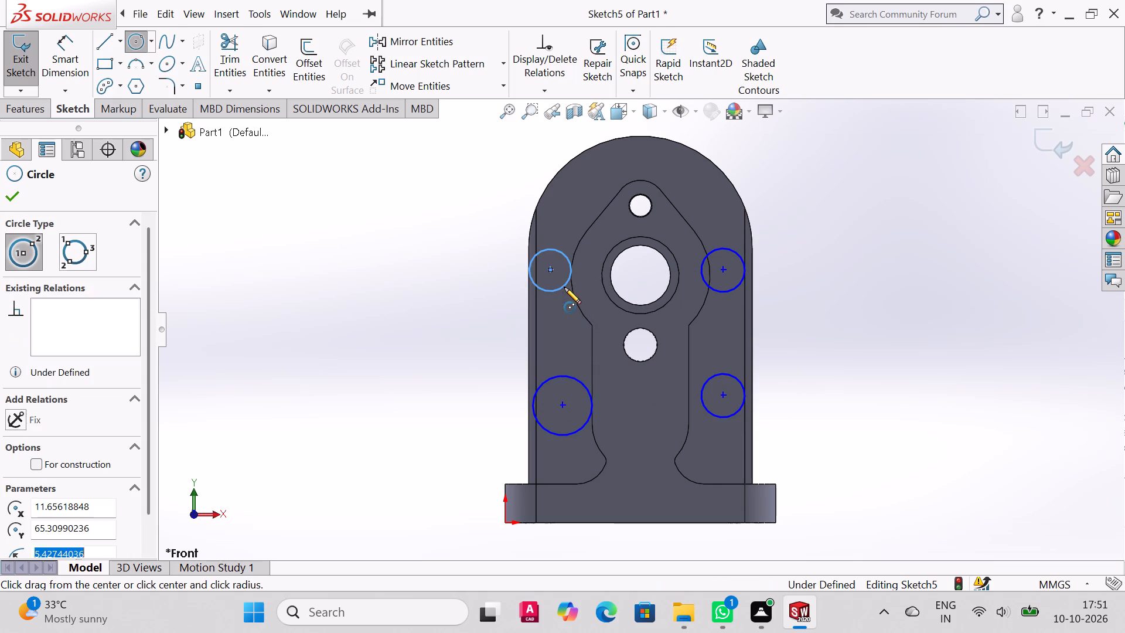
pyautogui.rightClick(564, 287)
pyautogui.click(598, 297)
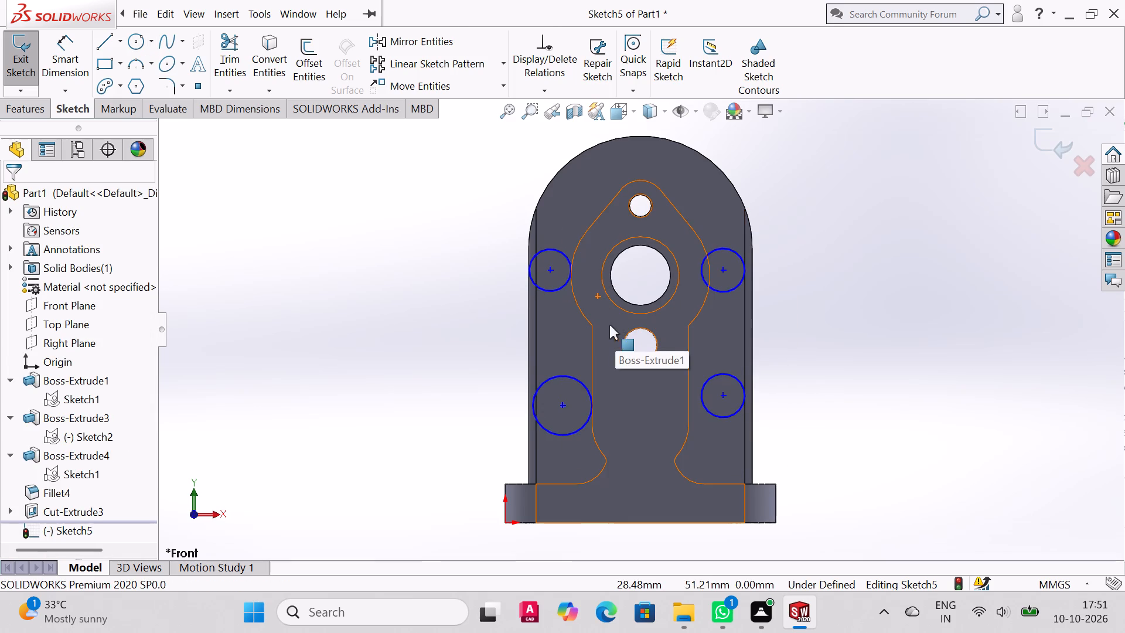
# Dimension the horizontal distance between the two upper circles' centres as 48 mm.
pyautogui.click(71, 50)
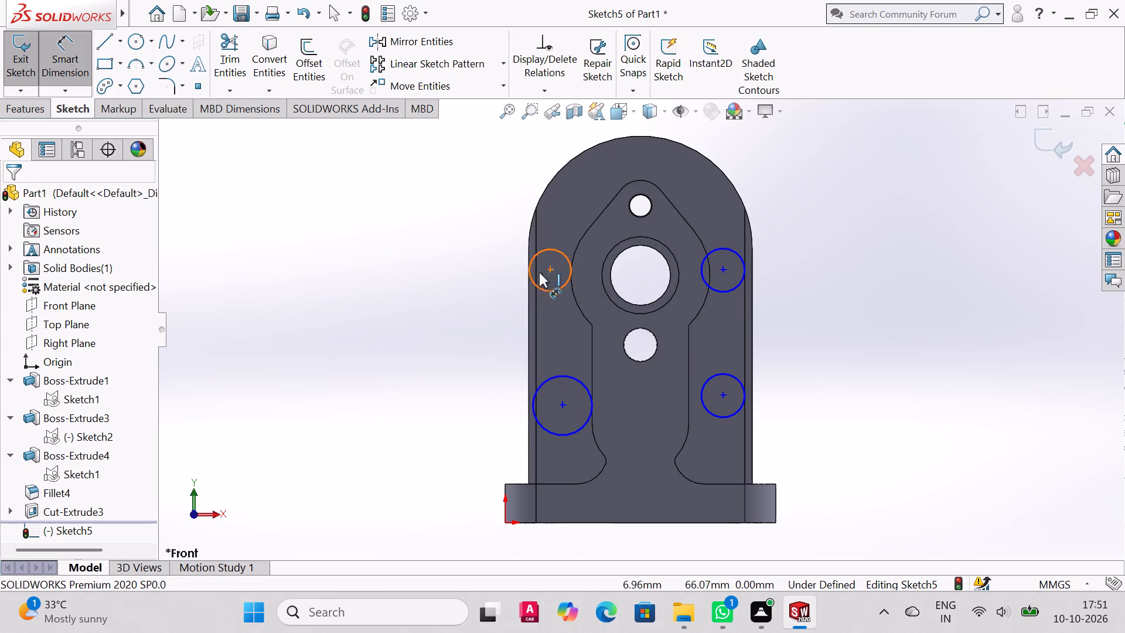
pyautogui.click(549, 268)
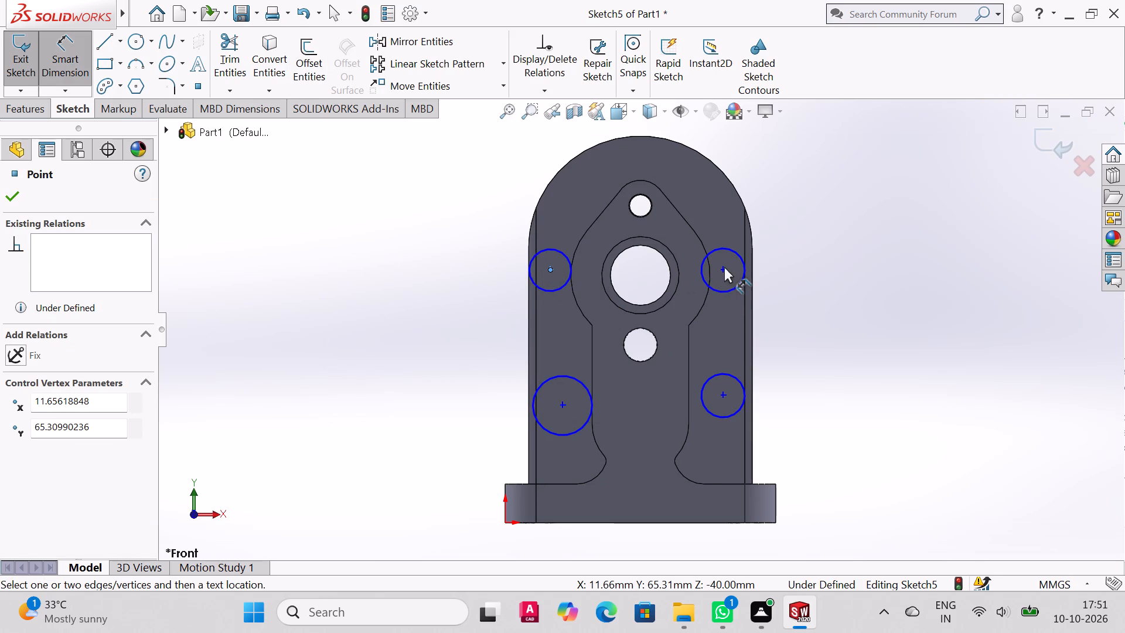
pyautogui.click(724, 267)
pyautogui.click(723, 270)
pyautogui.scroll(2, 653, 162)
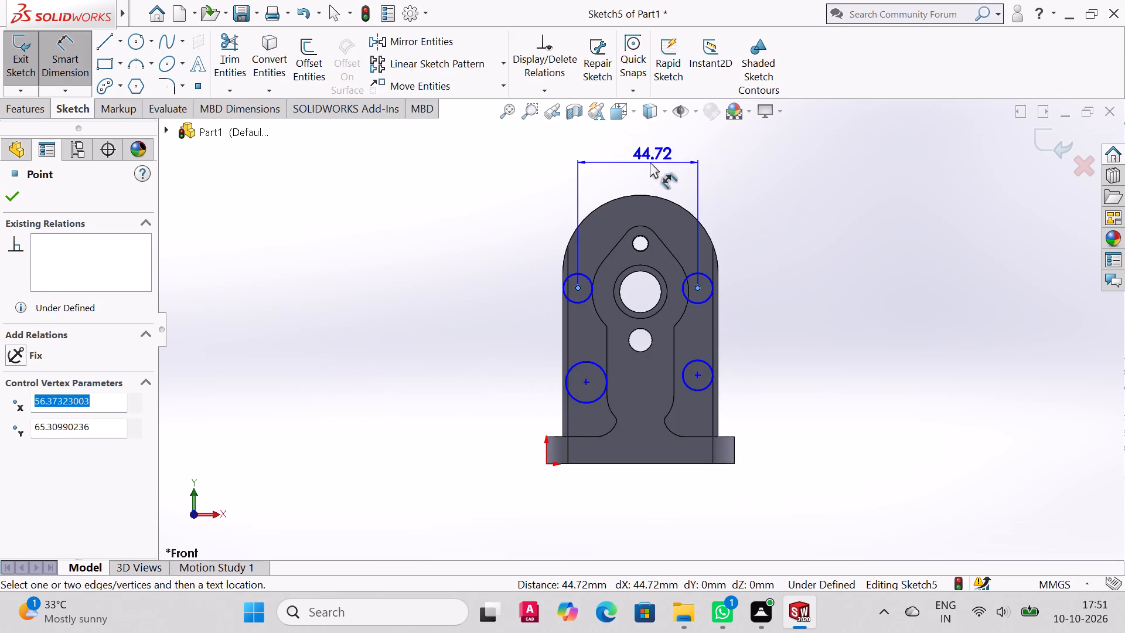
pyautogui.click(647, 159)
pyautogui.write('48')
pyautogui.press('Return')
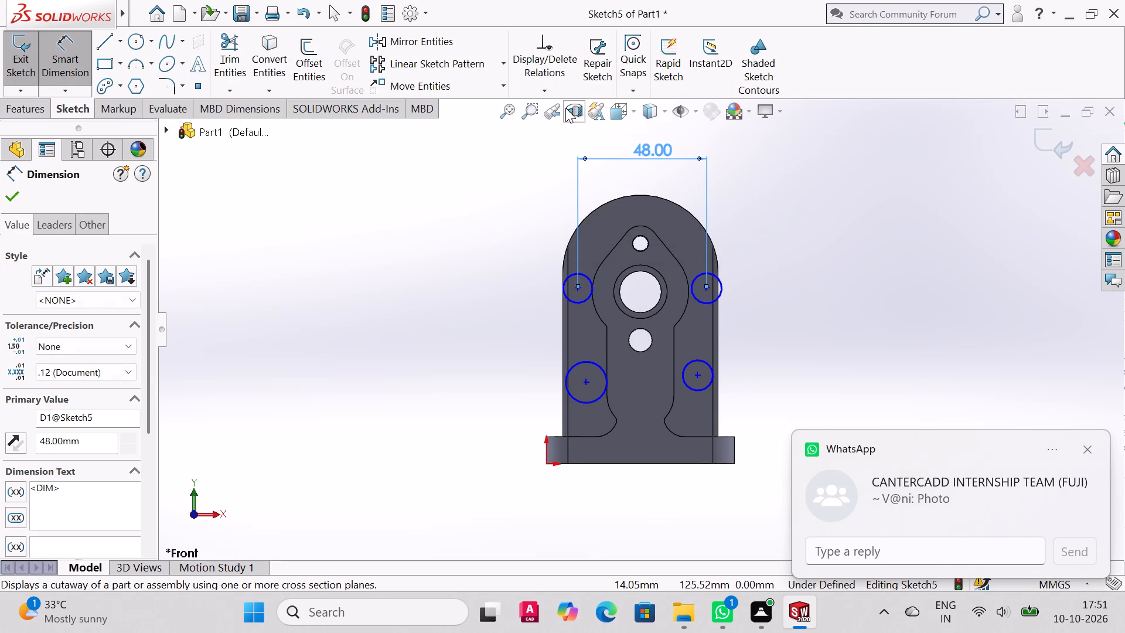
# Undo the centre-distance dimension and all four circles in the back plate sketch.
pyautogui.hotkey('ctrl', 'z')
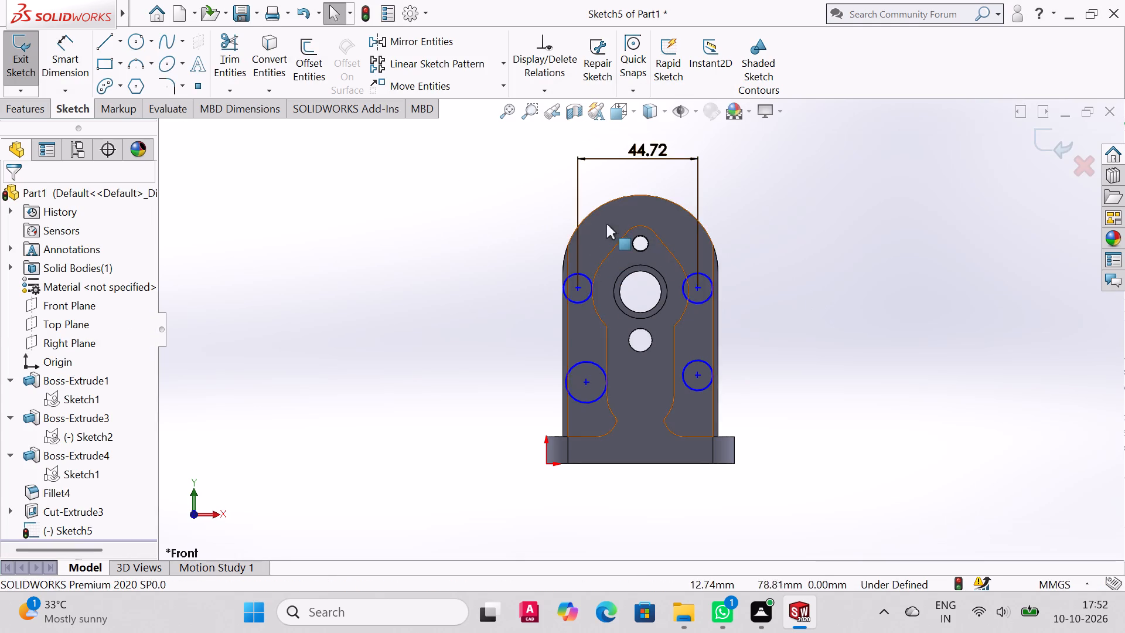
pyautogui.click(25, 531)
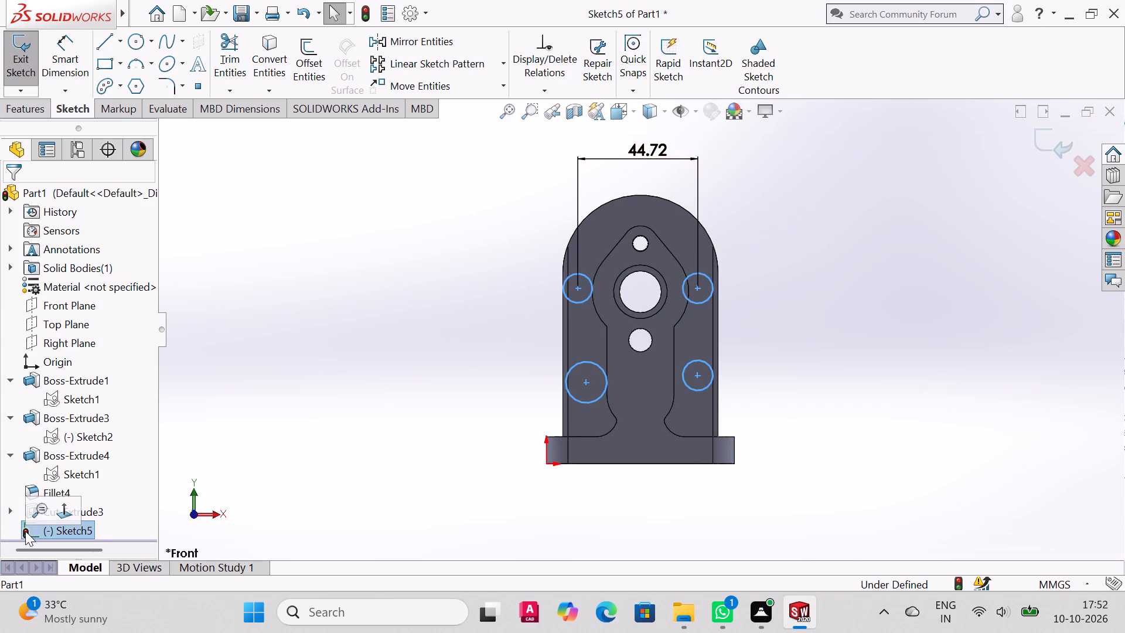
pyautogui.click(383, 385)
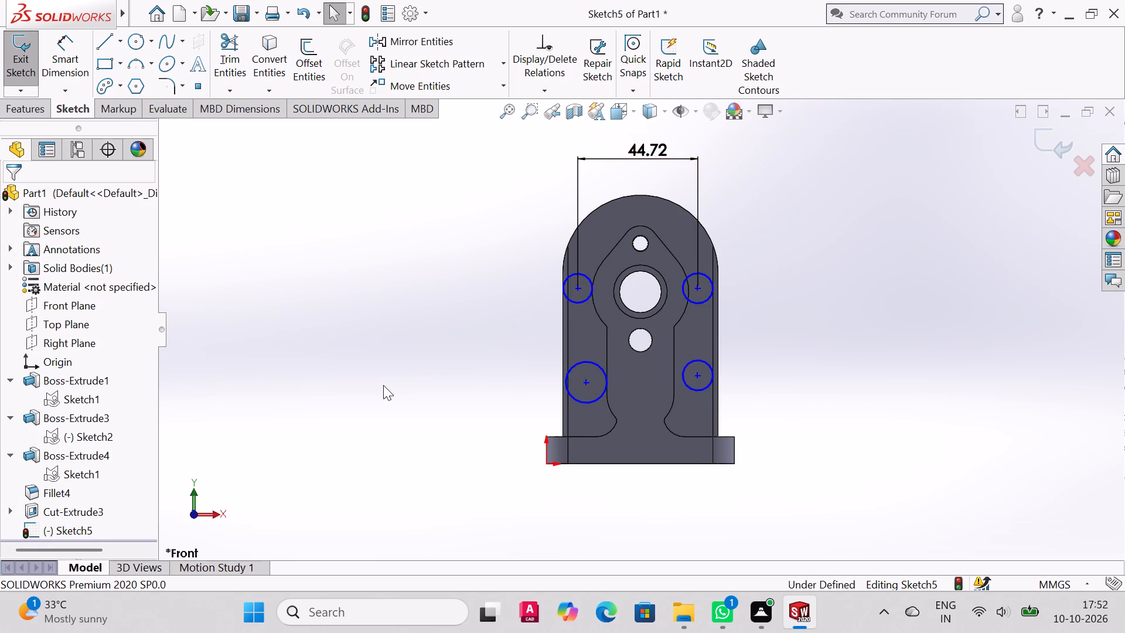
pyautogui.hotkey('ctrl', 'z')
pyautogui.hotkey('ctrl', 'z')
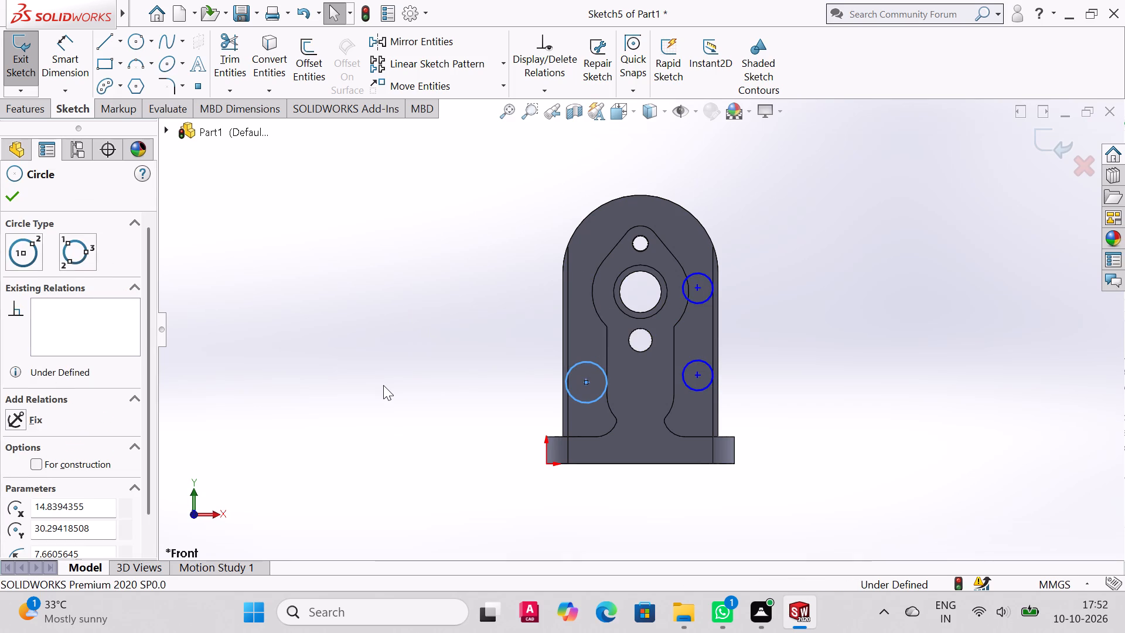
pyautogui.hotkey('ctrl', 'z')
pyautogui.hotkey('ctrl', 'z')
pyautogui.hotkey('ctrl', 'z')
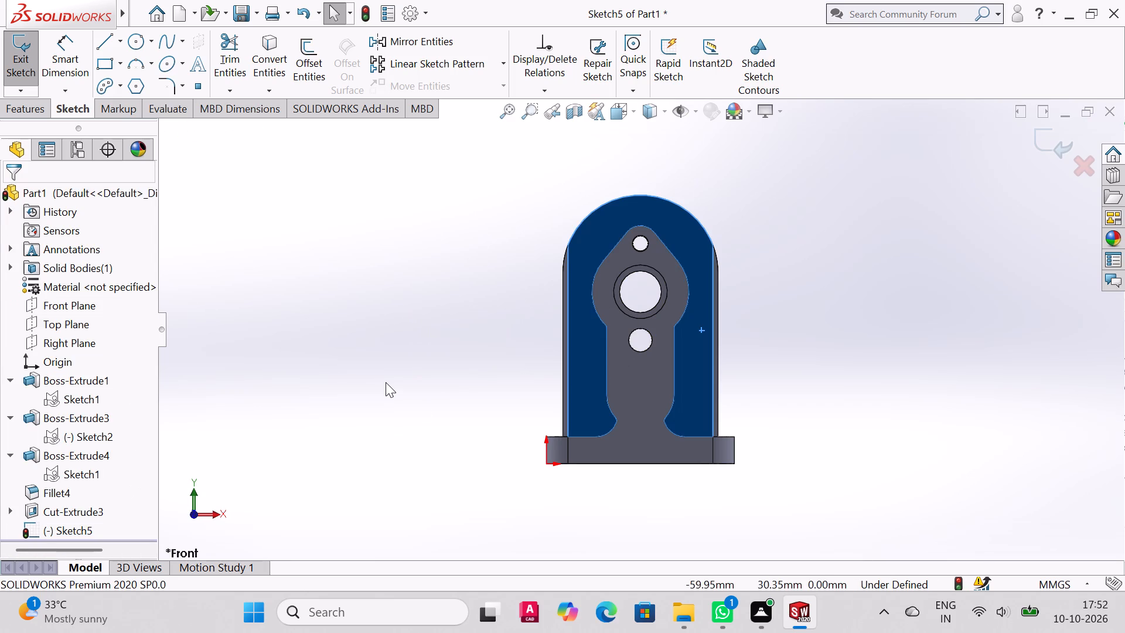
# Undo the creation of the empty sketch on the back plate's front face.
pyautogui.click(47, 469)
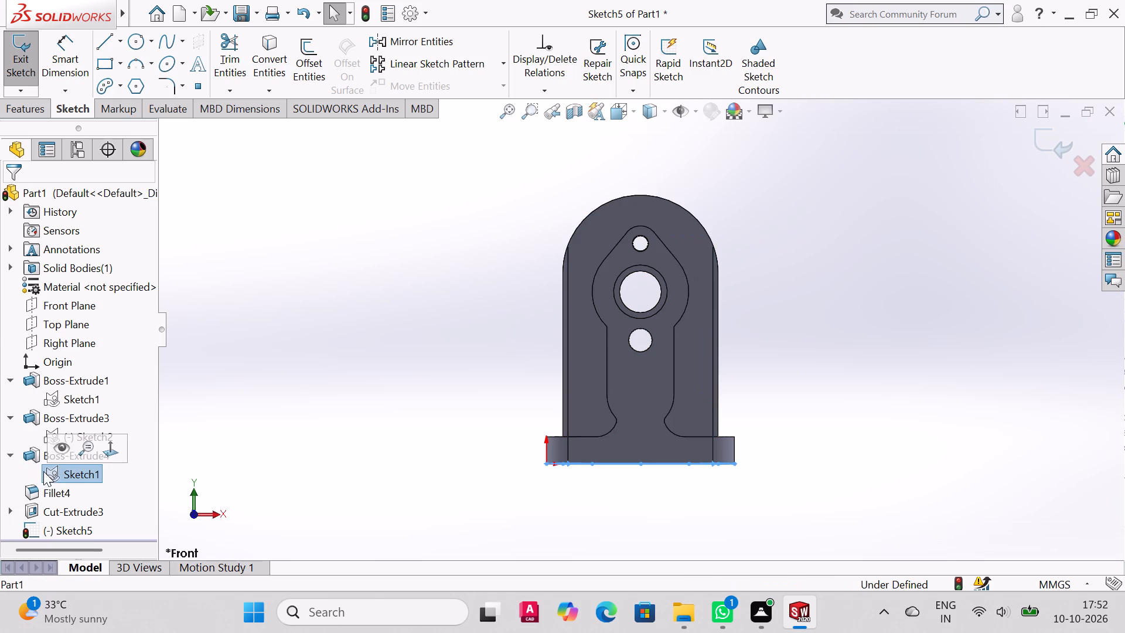
pyautogui.click(49, 434)
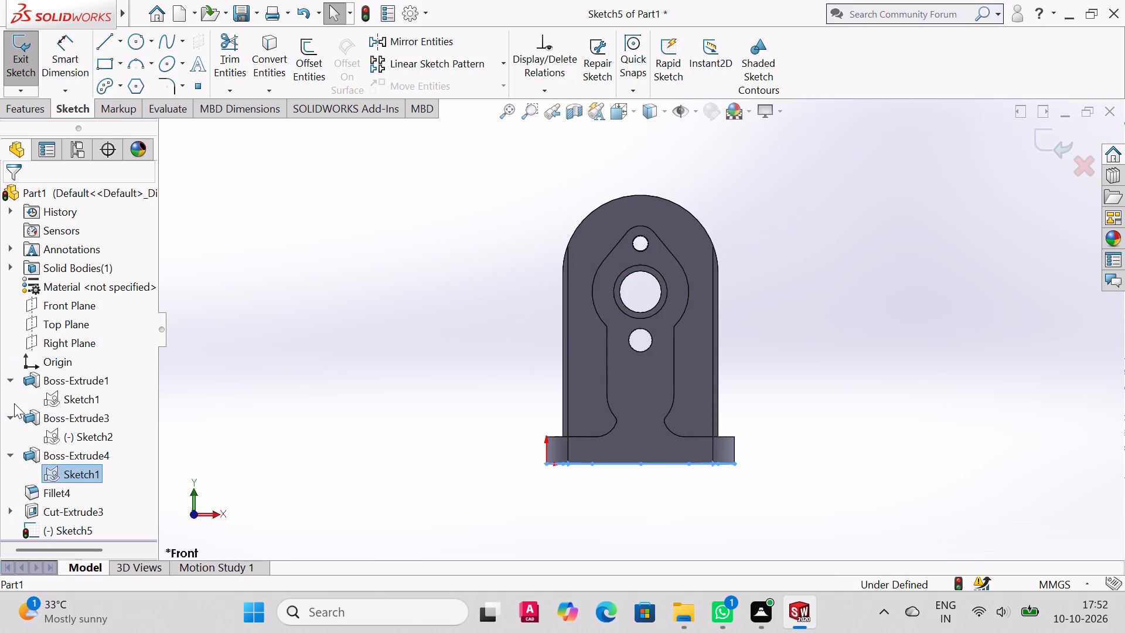
pyautogui.click(55, 473)
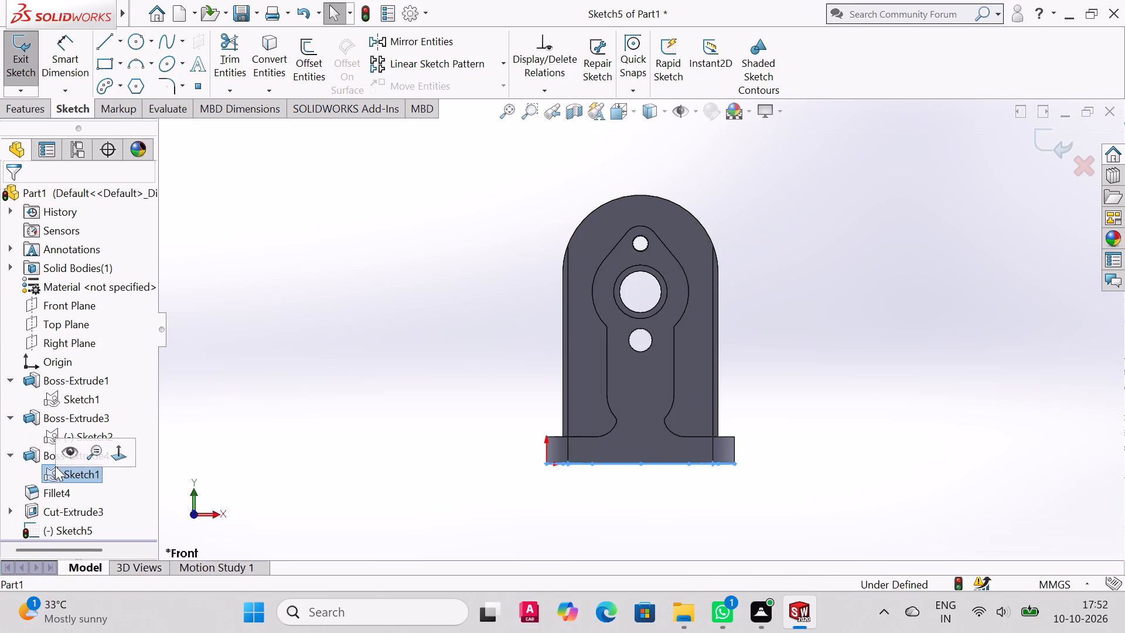
pyautogui.click(46, 537)
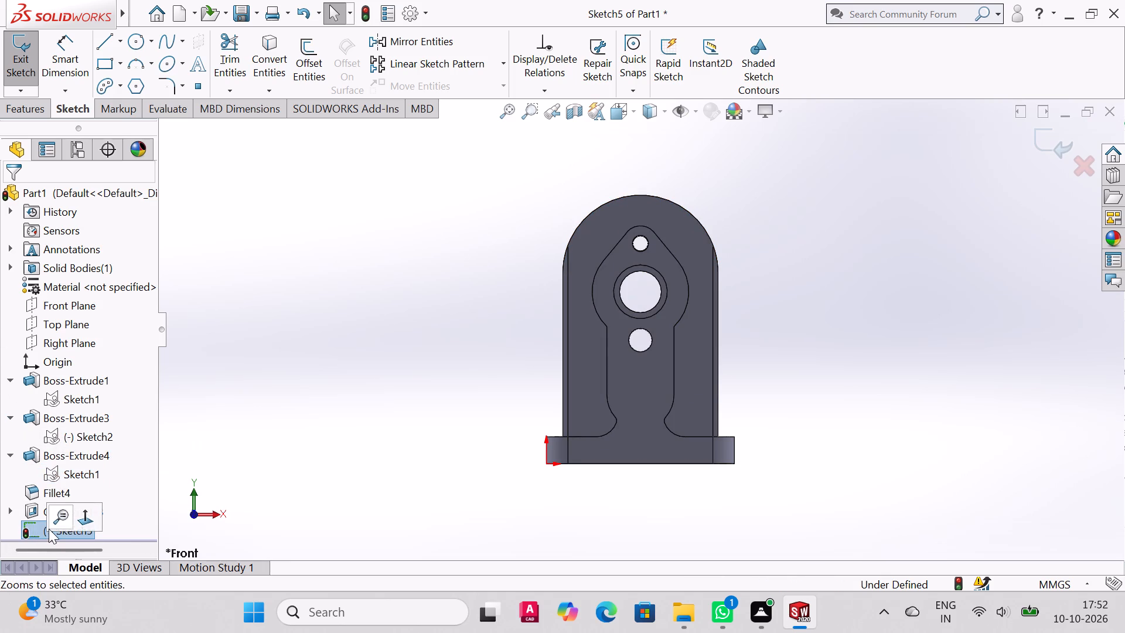
pyautogui.rightClick(49, 529)
pyautogui.press('Escape')
pyautogui.press('Escape')
pyautogui.press('Escape')
pyautogui.press('Escape')
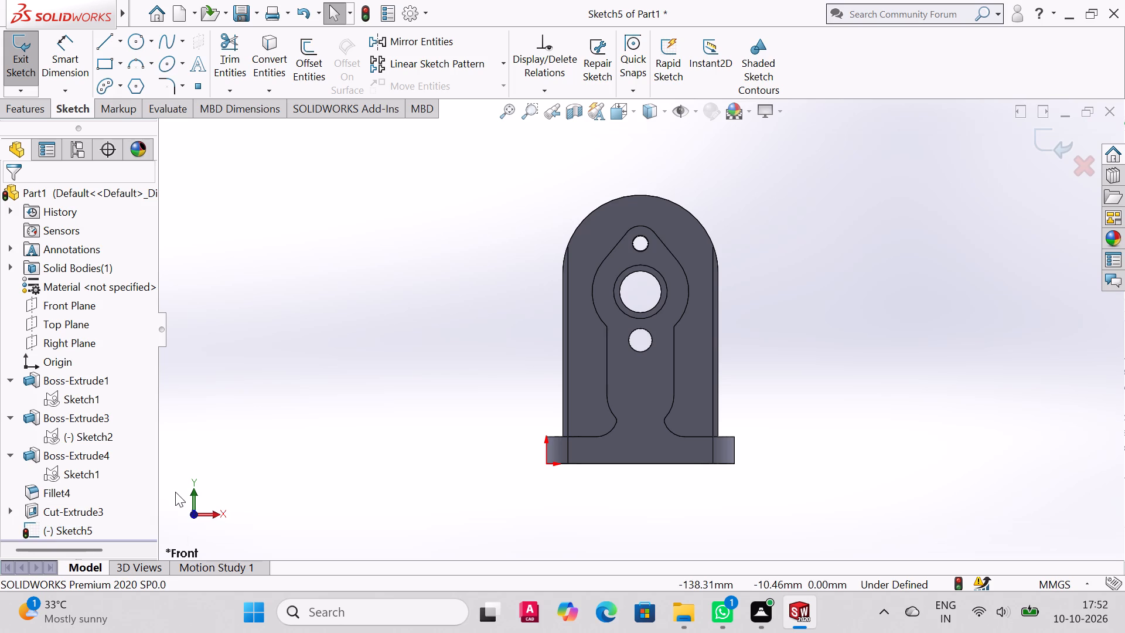
pyautogui.hotkey('ctrl', 'z')
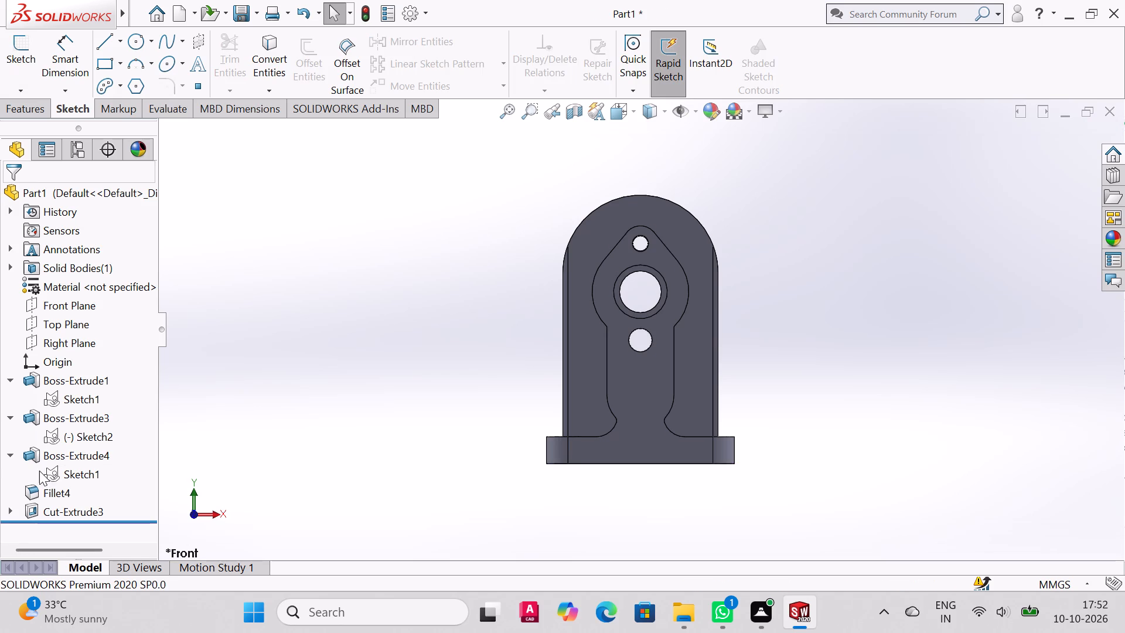
# Edit the upright's profile sketch, Sketch2, and add four circles, two on each side of the upright, with radii of about 3 to 5 mm.
pyautogui.click(50, 441)
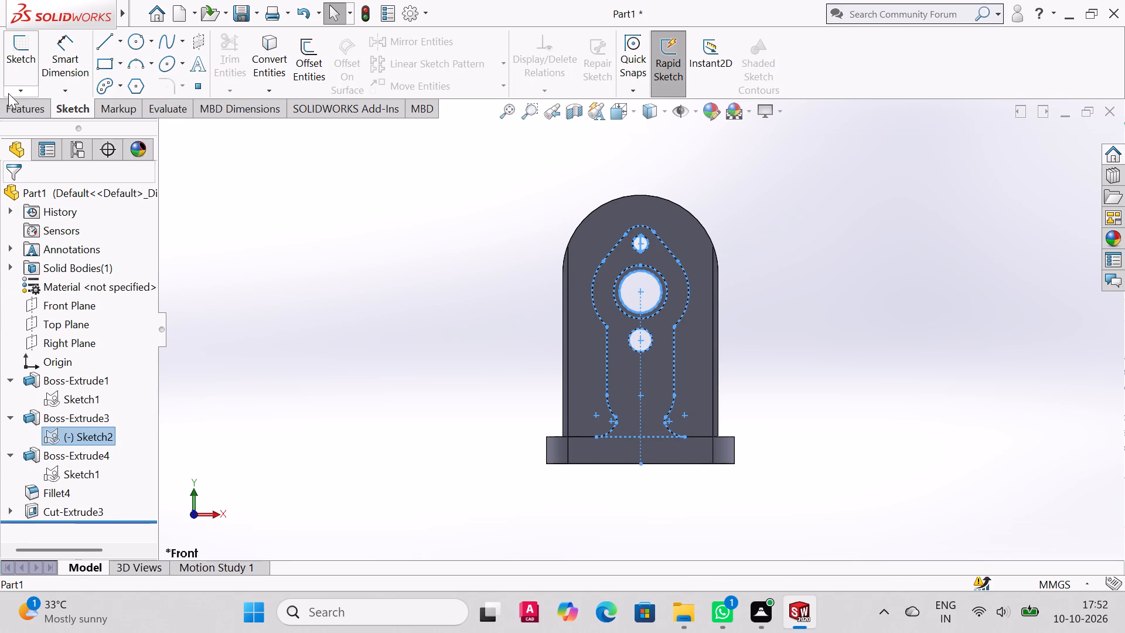
pyautogui.click(138, 38)
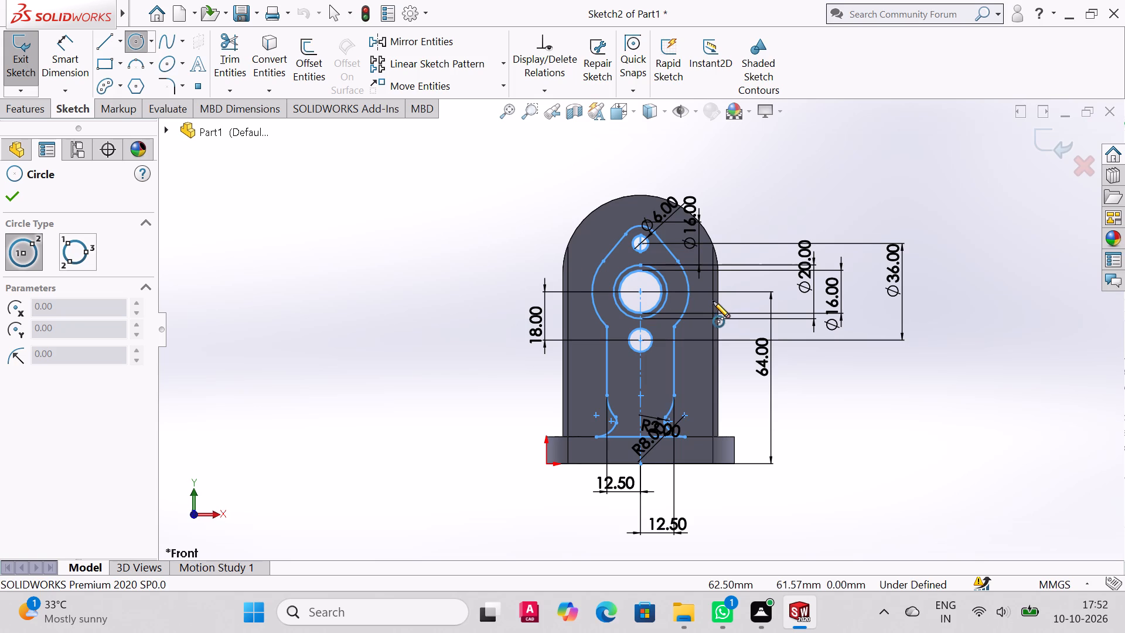
pyautogui.click(536, 107)
pyautogui.moveTo(529, 178); pyautogui.dragTo(756, 386)
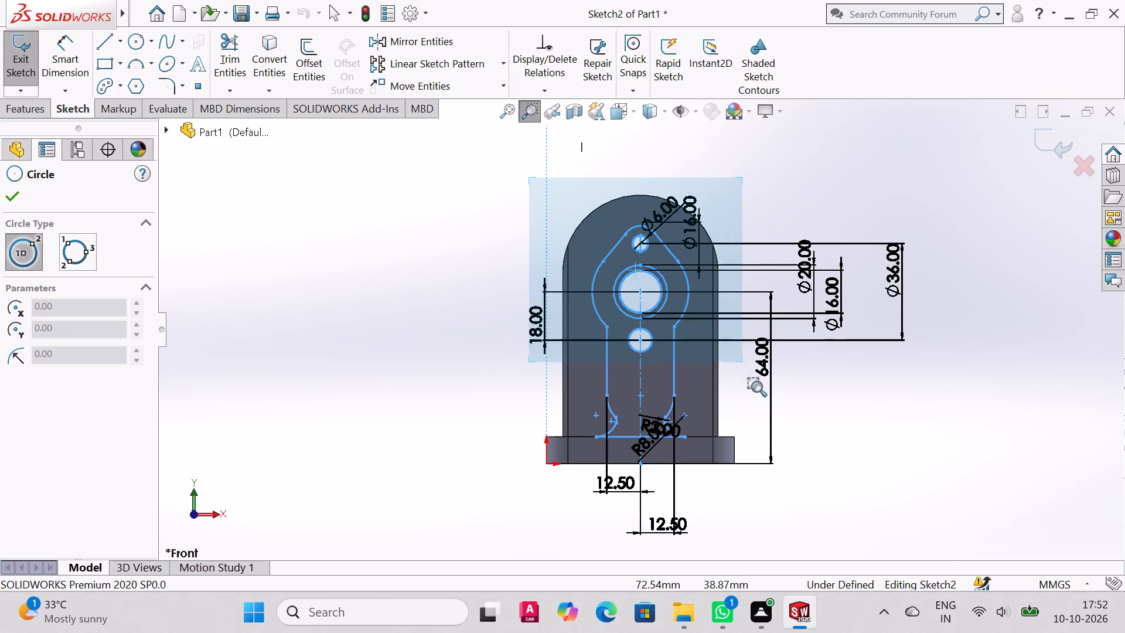
pyautogui.moveTo(756, 386); pyautogui.dragTo(795, 461)
pyautogui.moveTo(439, 172); pyautogui.dragTo(944, 471)
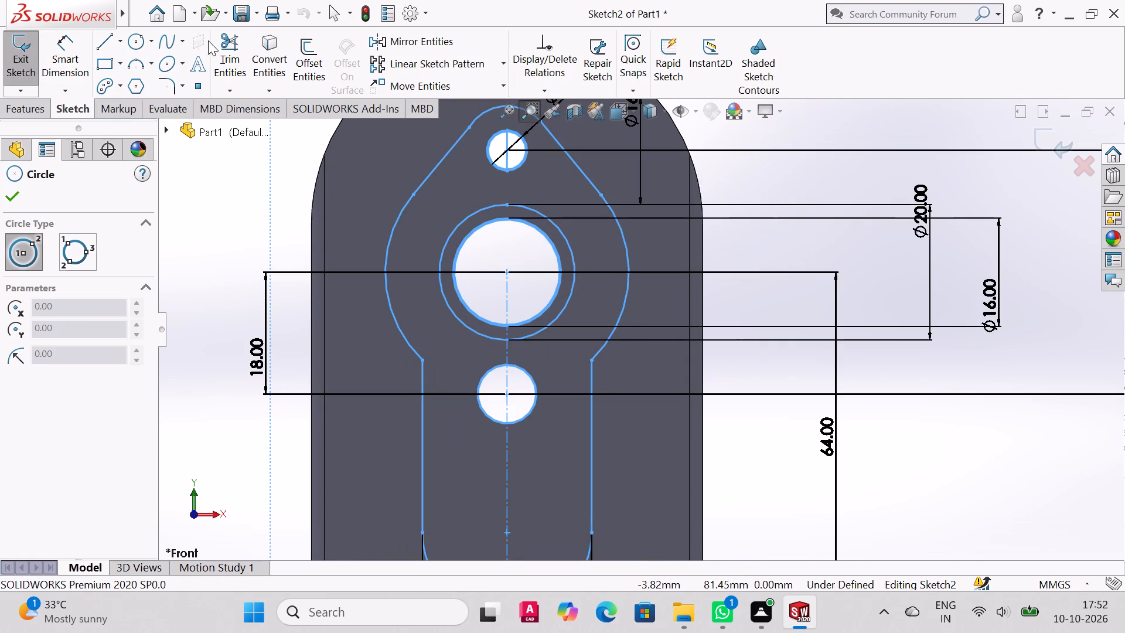
pyautogui.click(128, 42)
pyautogui.click(659, 267)
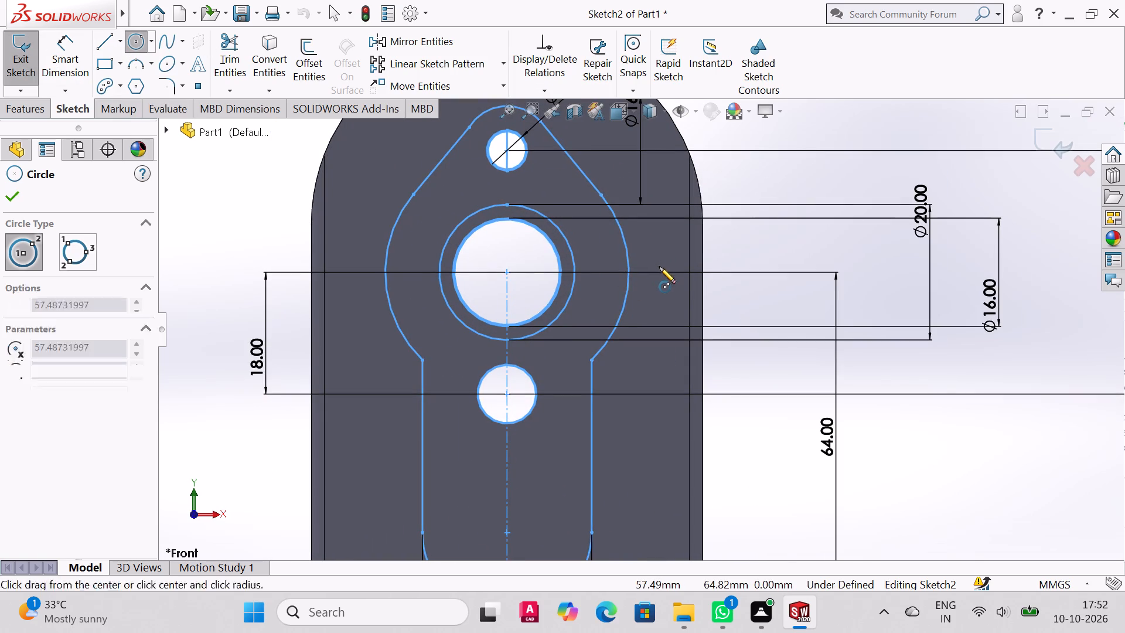
pyautogui.click(676, 283)
pyautogui.click(352, 256)
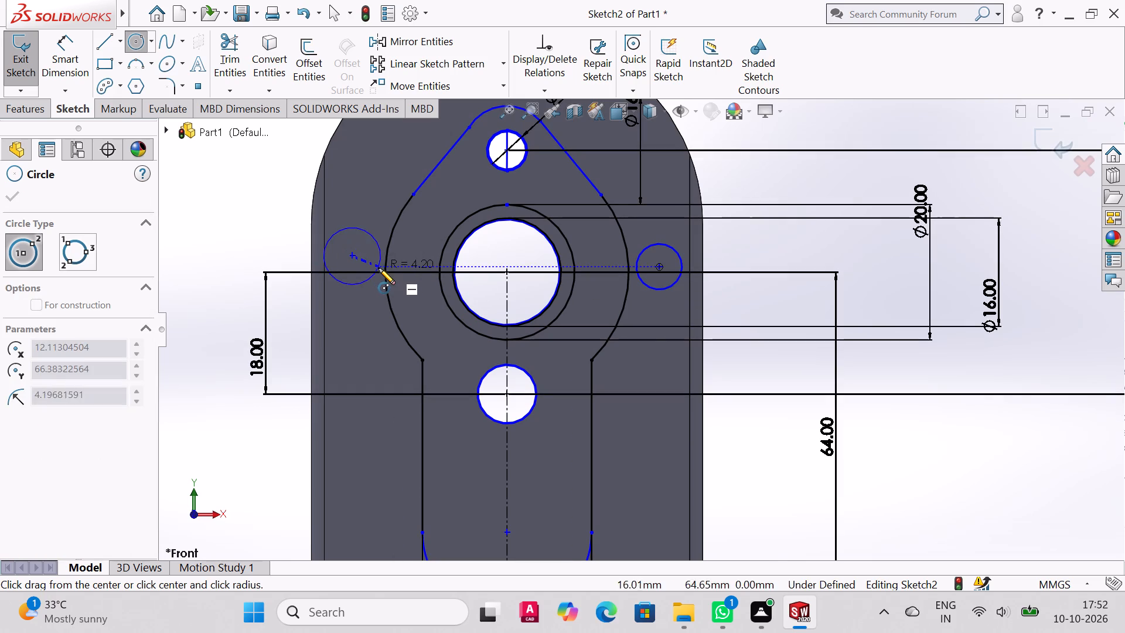
pyautogui.click(379, 268)
pyautogui.scroll(3, 434, 341)
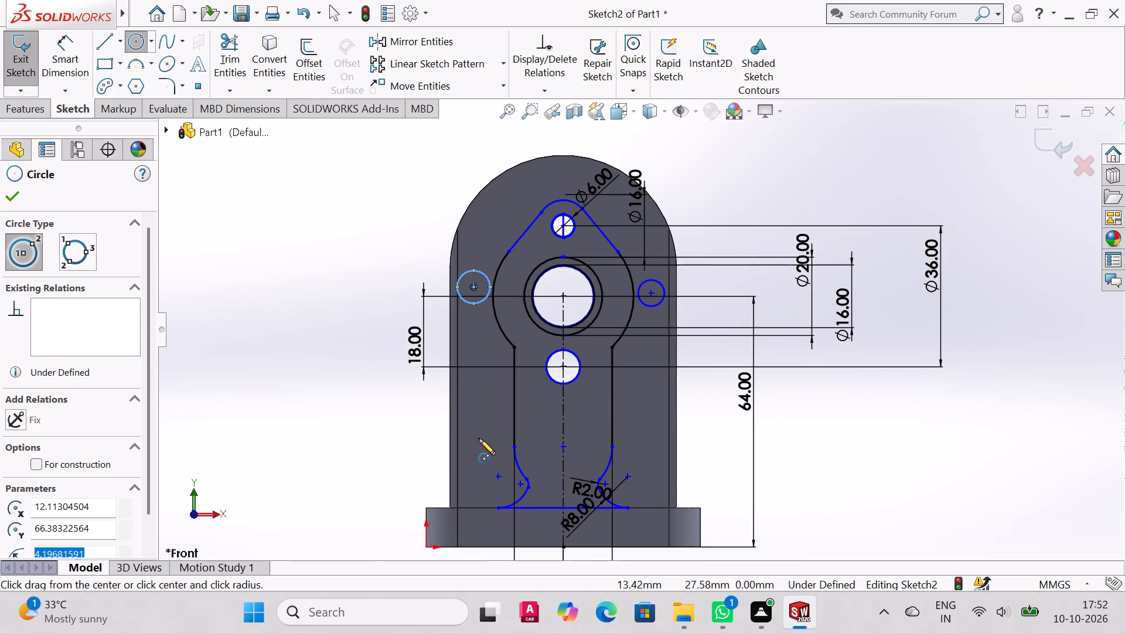
pyautogui.click(472, 451)
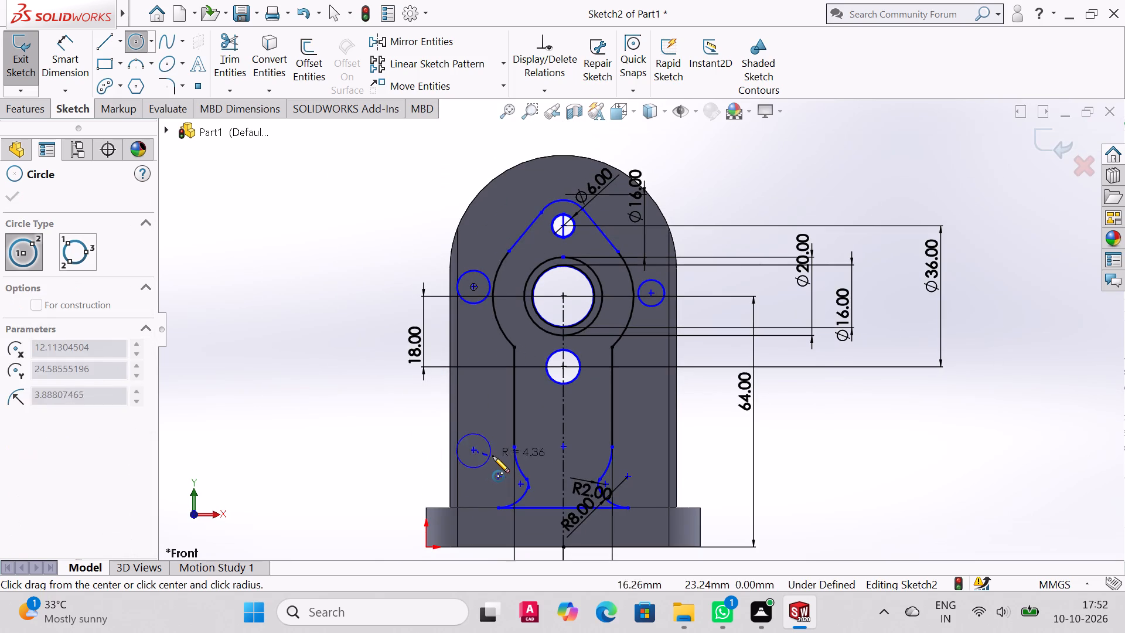
pyautogui.click(493, 456)
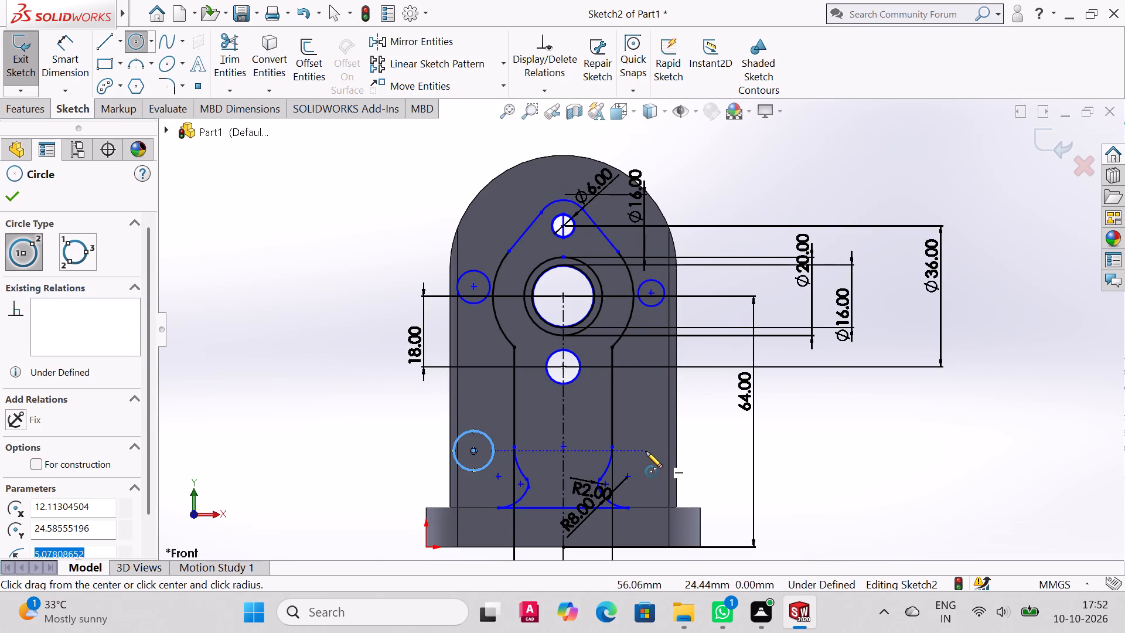
pyautogui.click(646, 451)
pyautogui.click(660, 452)
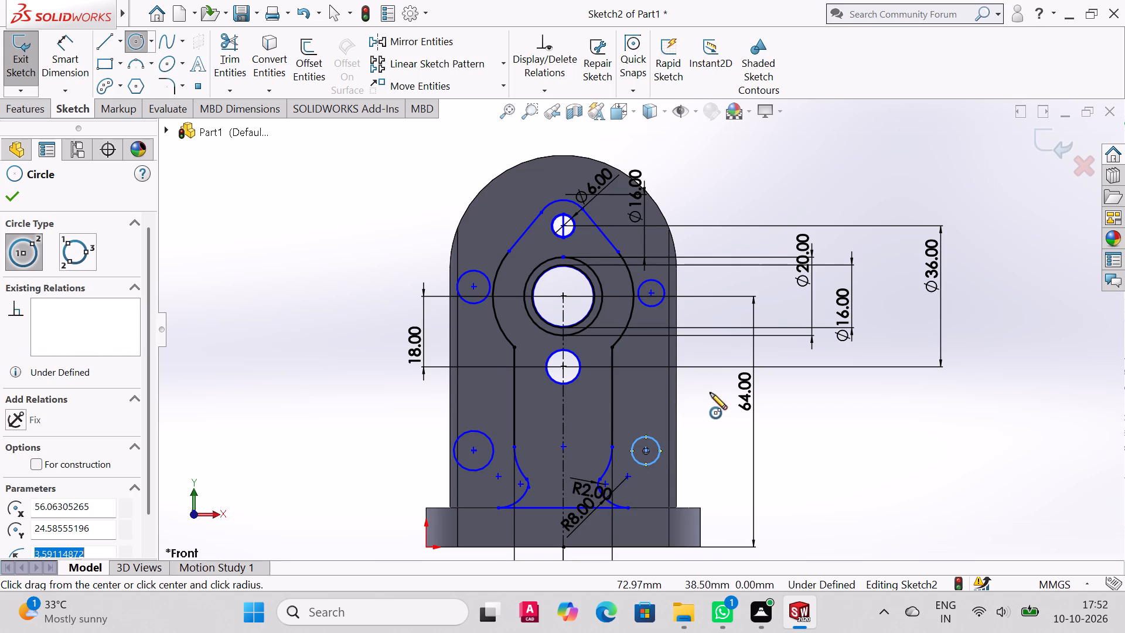
pyautogui.rightClick(730, 132)
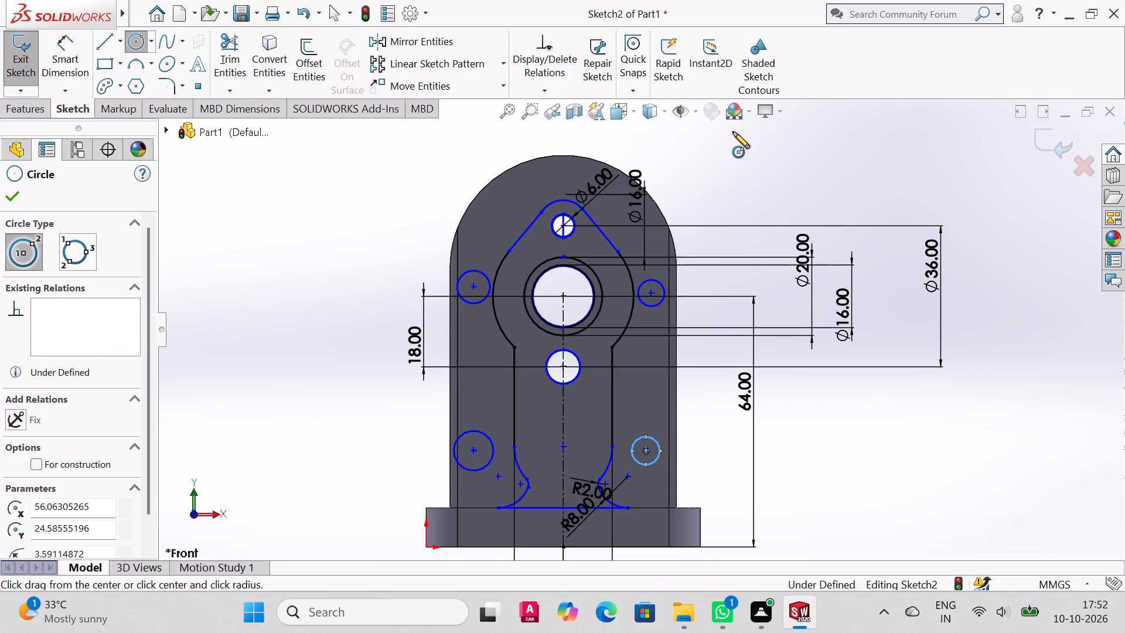
pyautogui.click(769, 155)
# Dimension the horizontal distance from the large central hole's centre to the upper-right circle's centre as 24 mm.
pyautogui.click(70, 52)
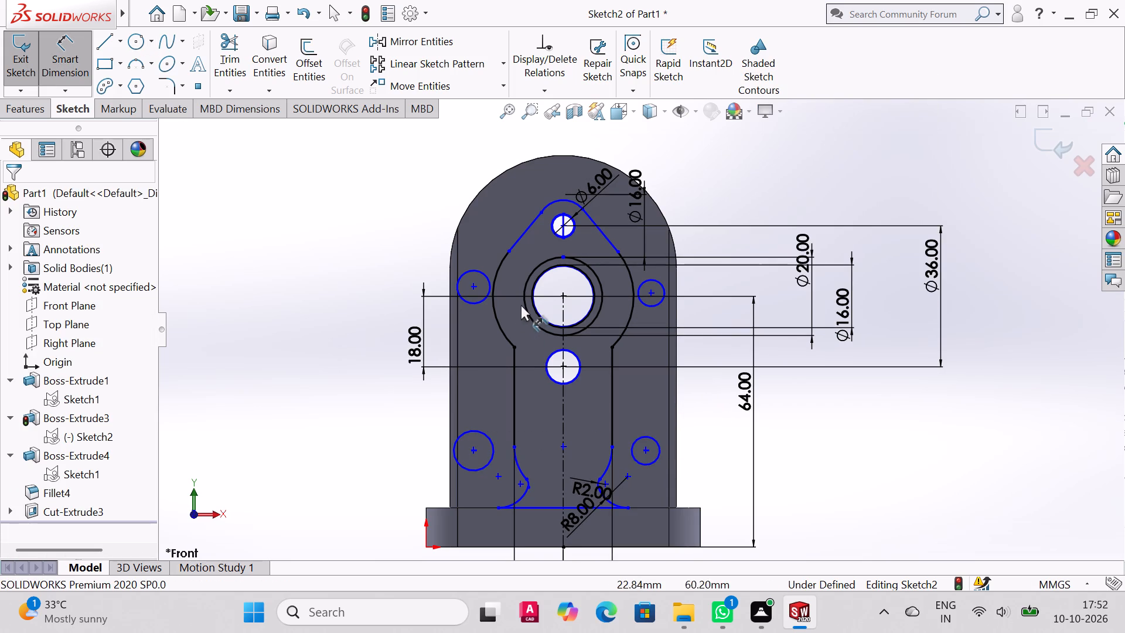
pyautogui.click(562, 295)
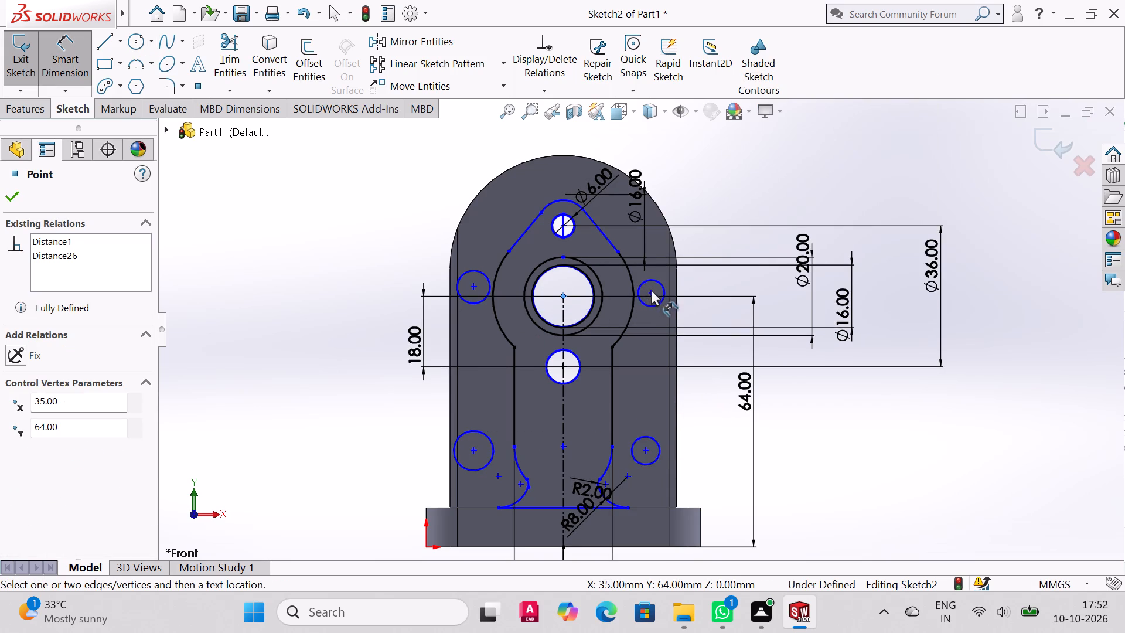
pyautogui.click(651, 292)
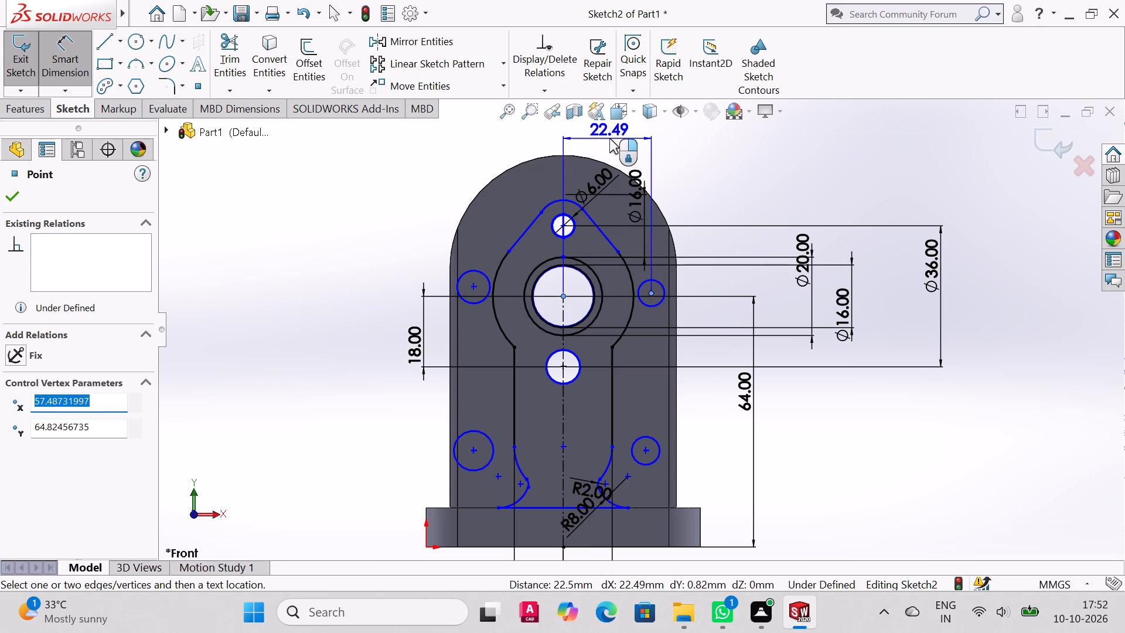
pyautogui.click(609, 138)
pyautogui.write('24')
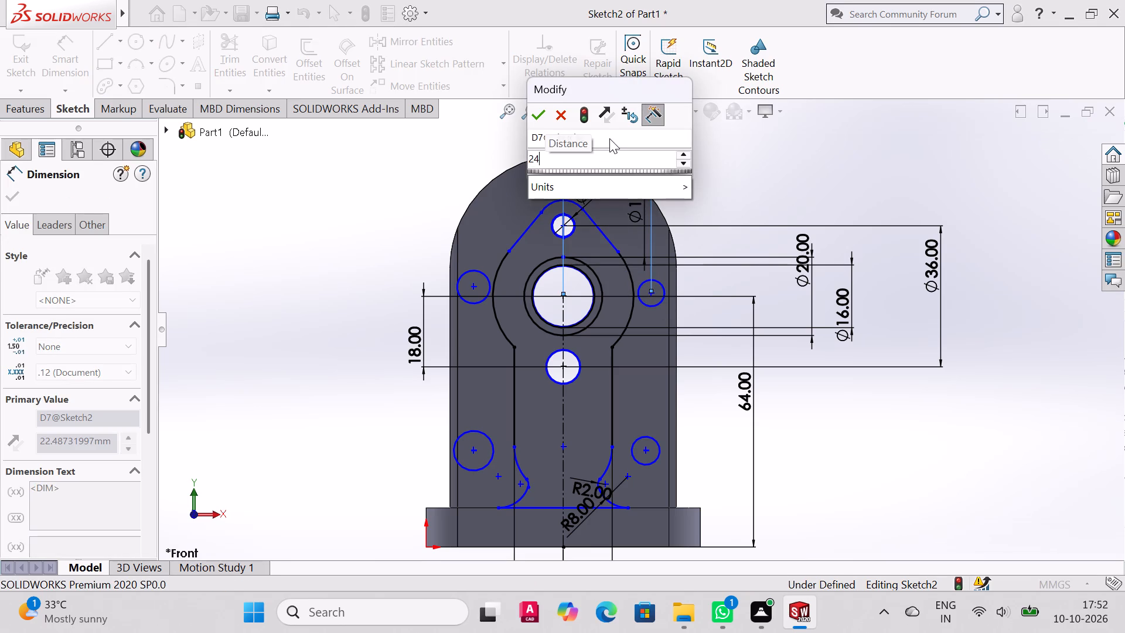
pyautogui.press('Return')
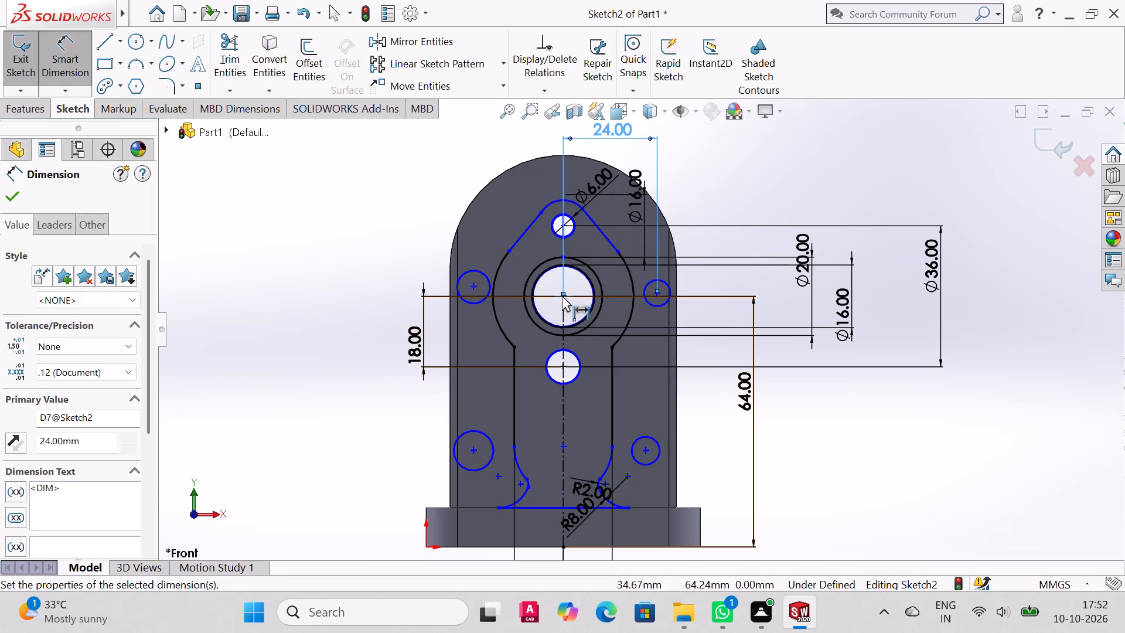
# Dimension the horizontal distance from the upper-left circle's centre to the large central hole's centre as 24 mm.
pyautogui.click(473, 287)
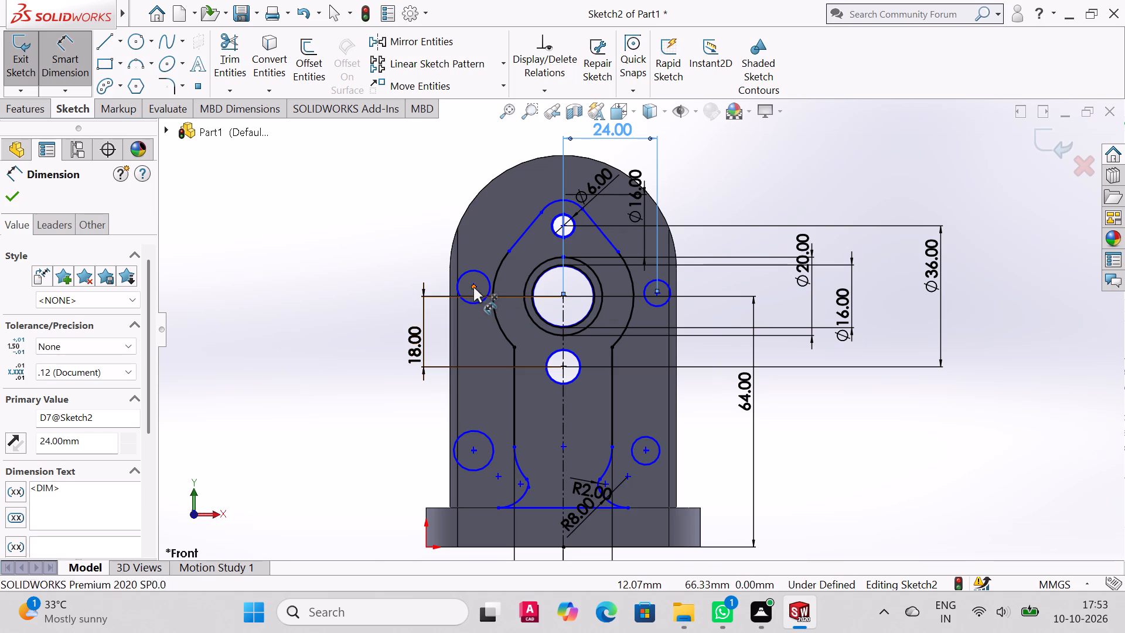
pyautogui.click(564, 296)
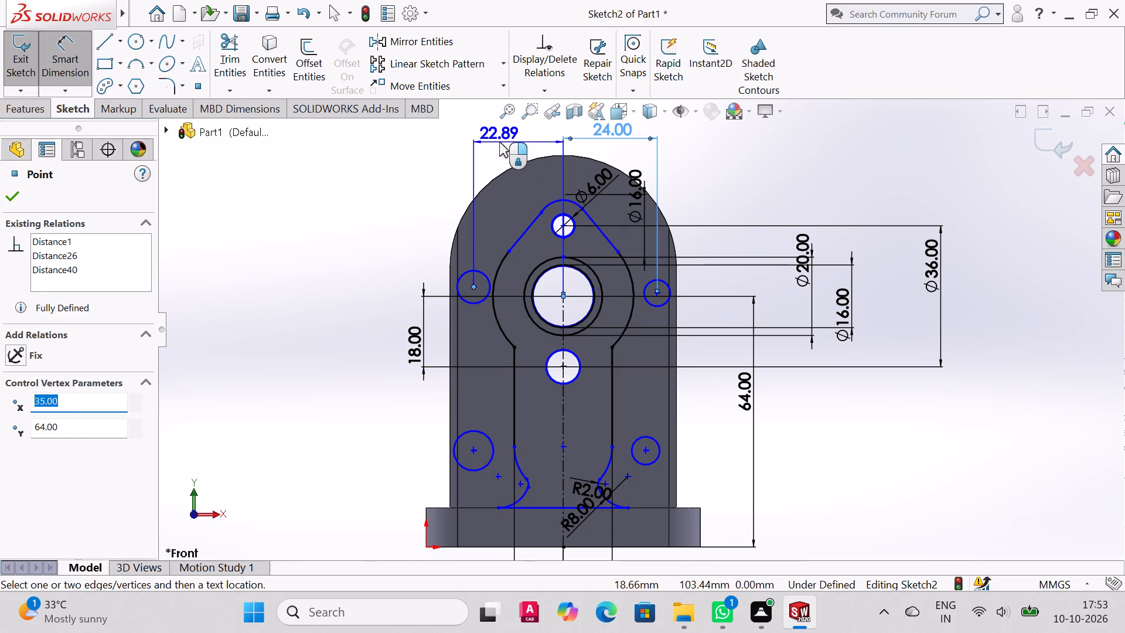
pyautogui.click(499, 139)
pyautogui.press('2')
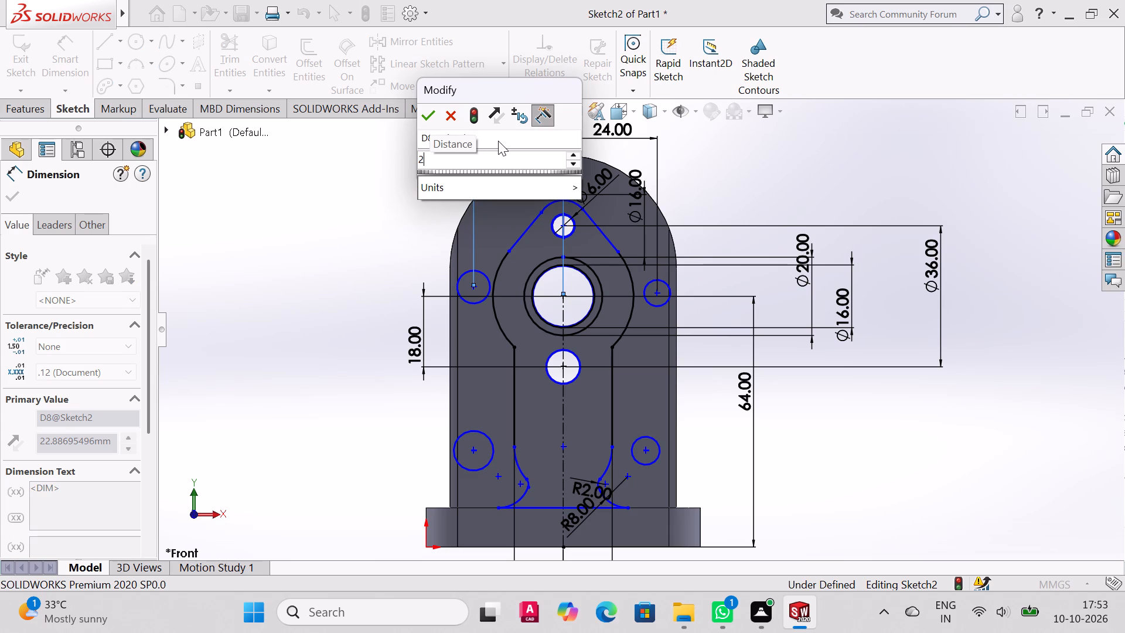
pyautogui.press('4')
pyautogui.press('Return')
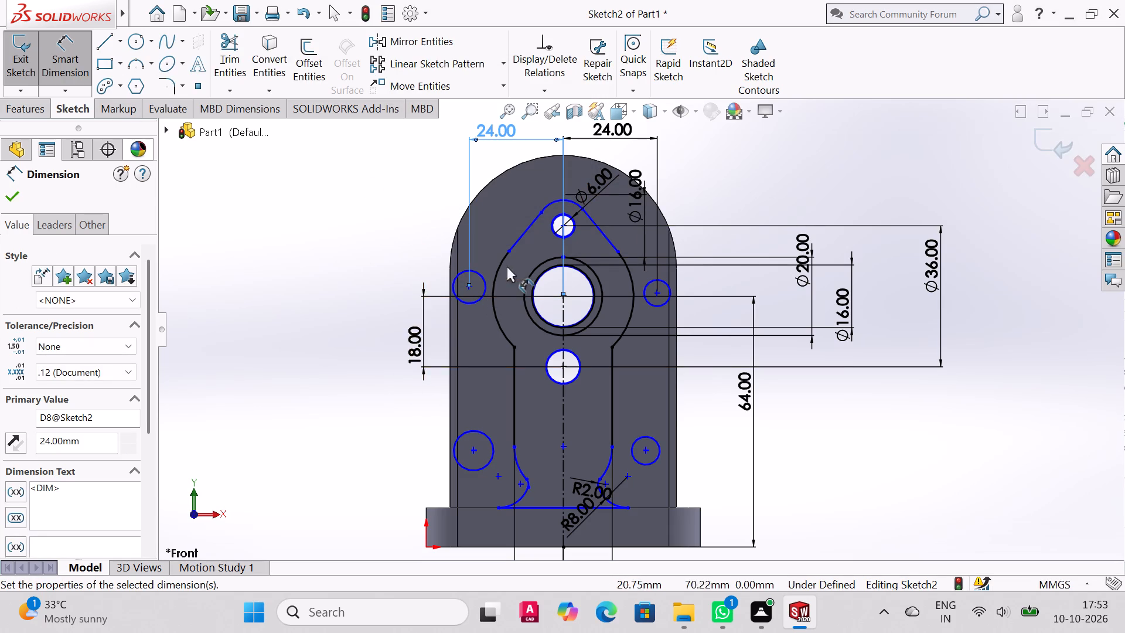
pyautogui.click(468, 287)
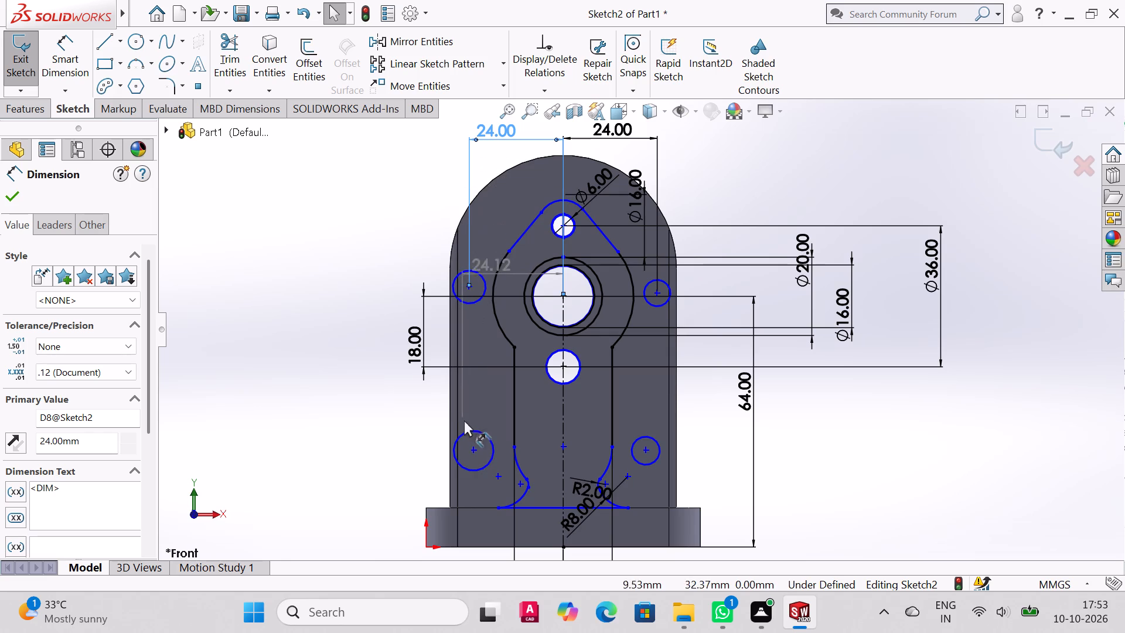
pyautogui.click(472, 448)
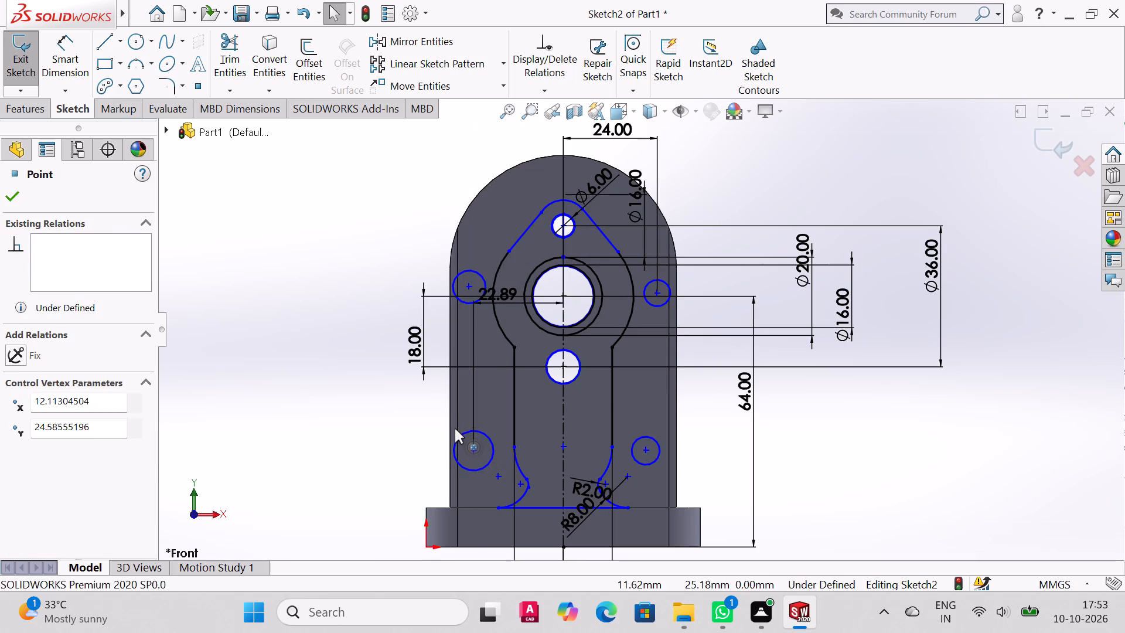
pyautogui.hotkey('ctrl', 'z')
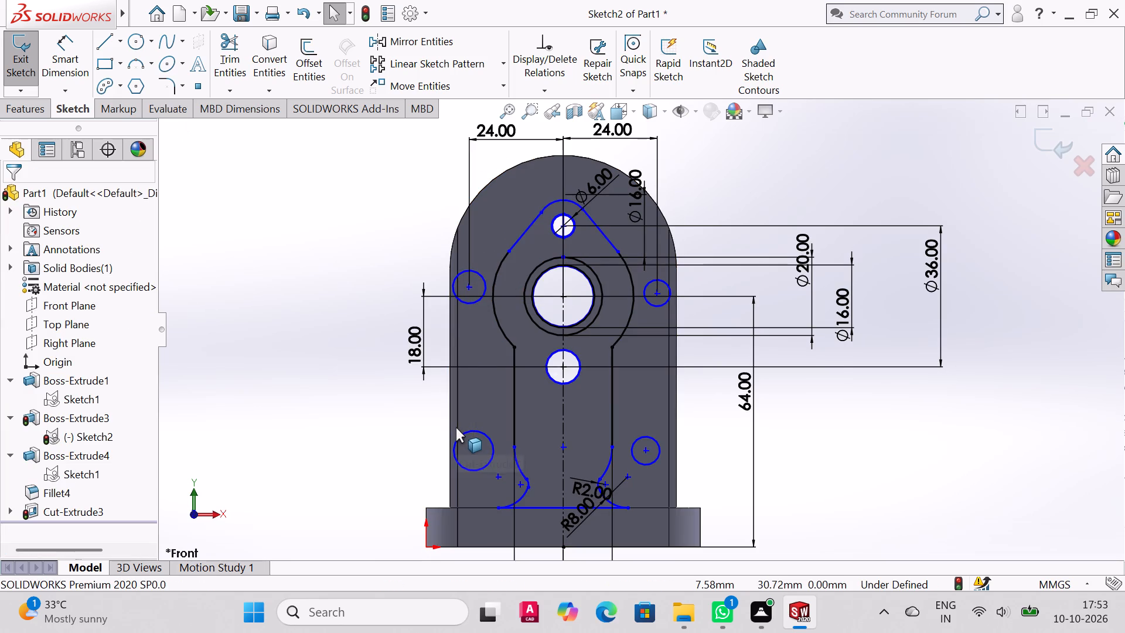
# Dimension the vertical distance between the centres of the two left circles as 32 mm.
pyautogui.click(54, 42)
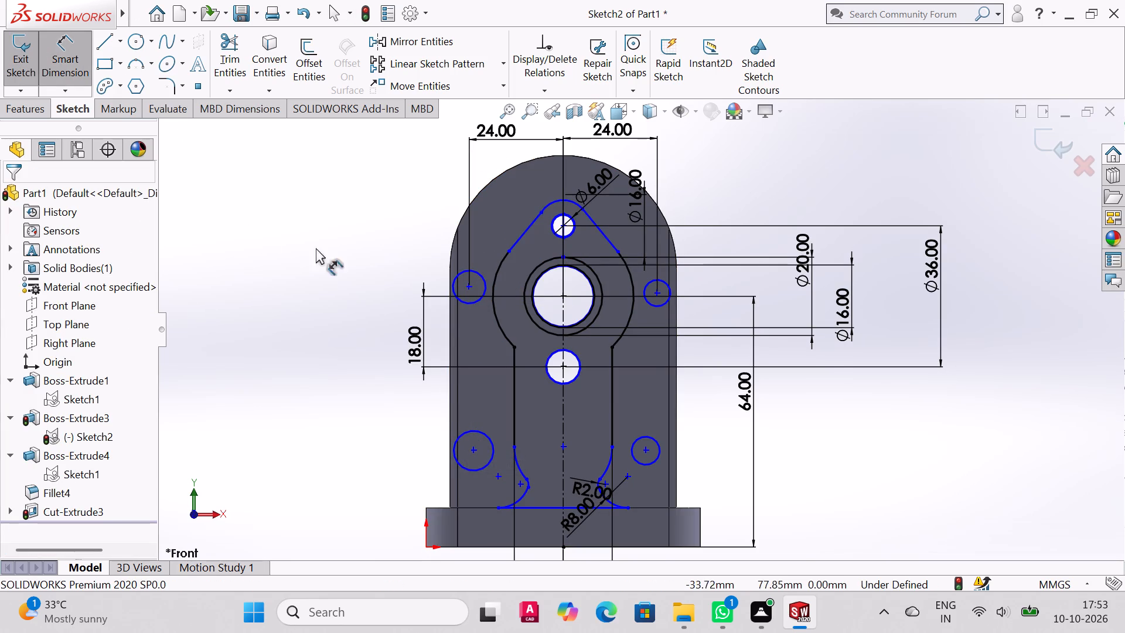
pyautogui.click(475, 450)
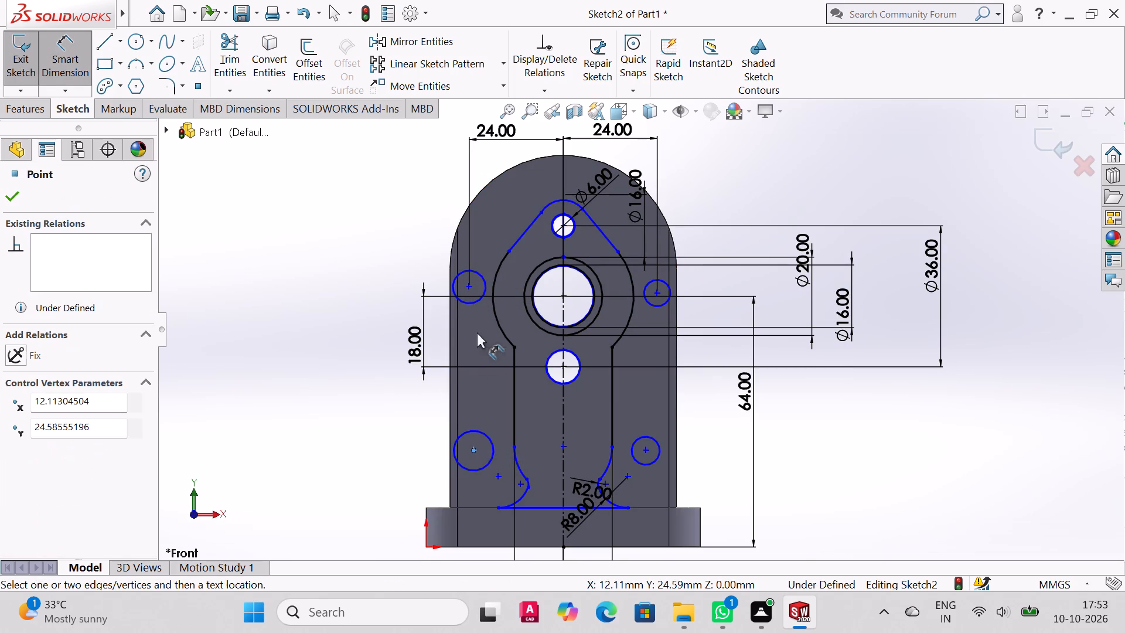
pyautogui.click(468, 287)
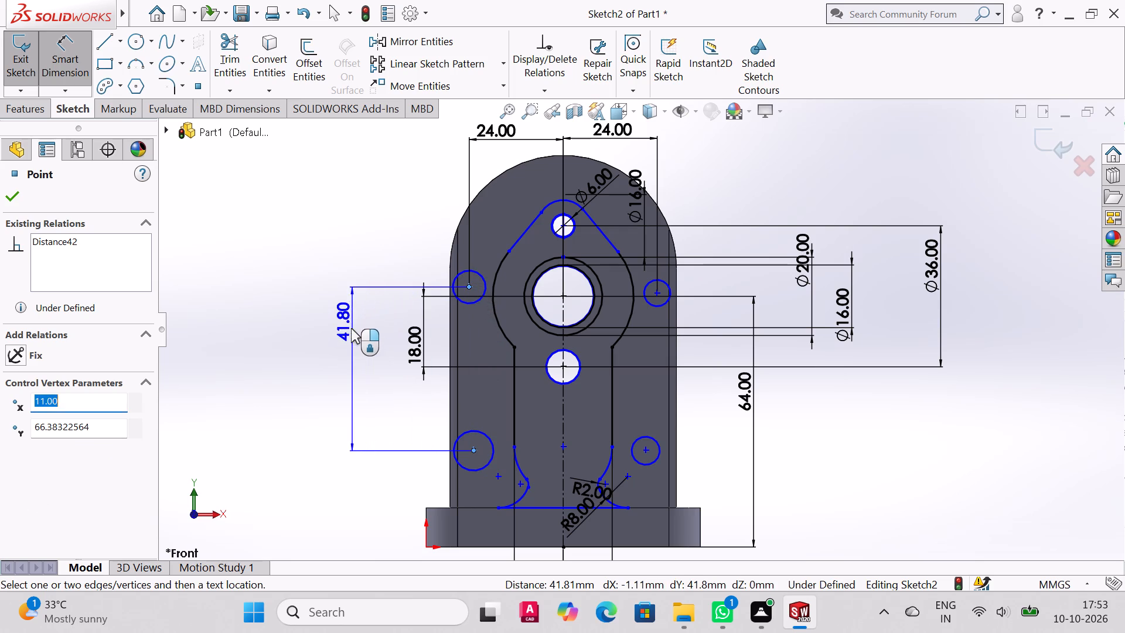
pyautogui.click(350, 344)
pyautogui.write('32')
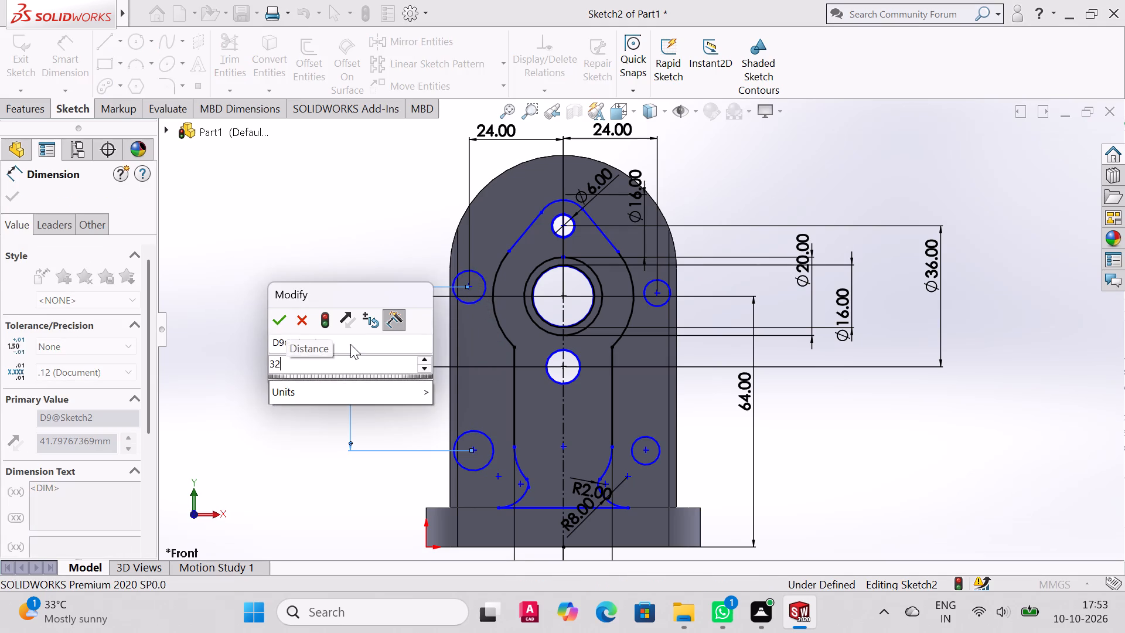
pyautogui.press('Return')
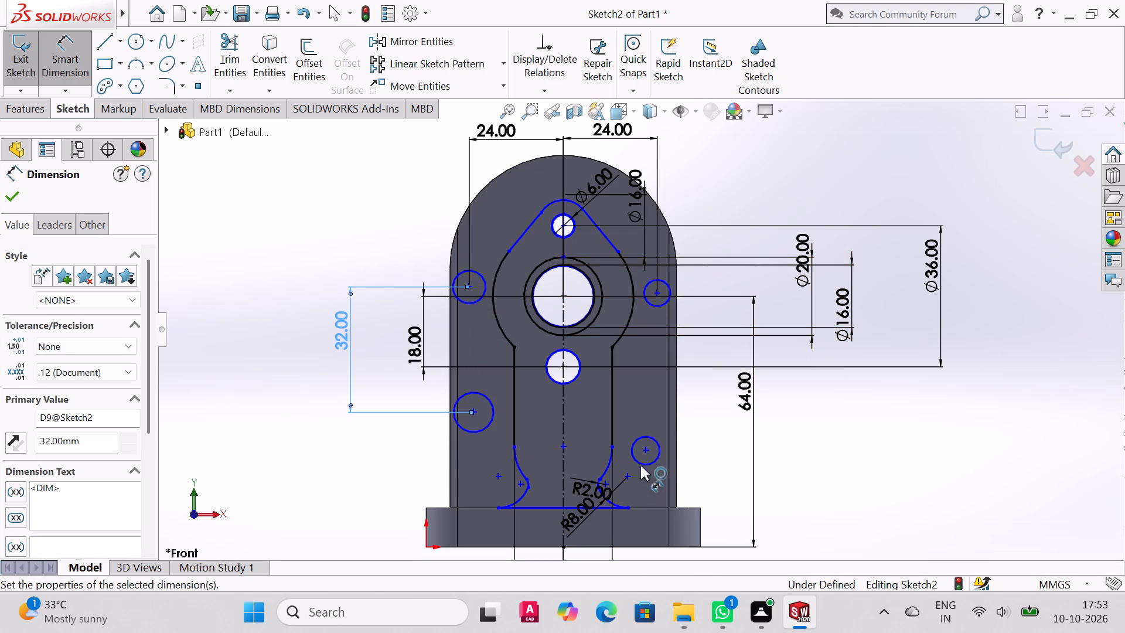
# Dimension the vertical distance between the centres of the two right circles as 32 mm.
pyautogui.click(644, 452)
pyautogui.click(656, 294)
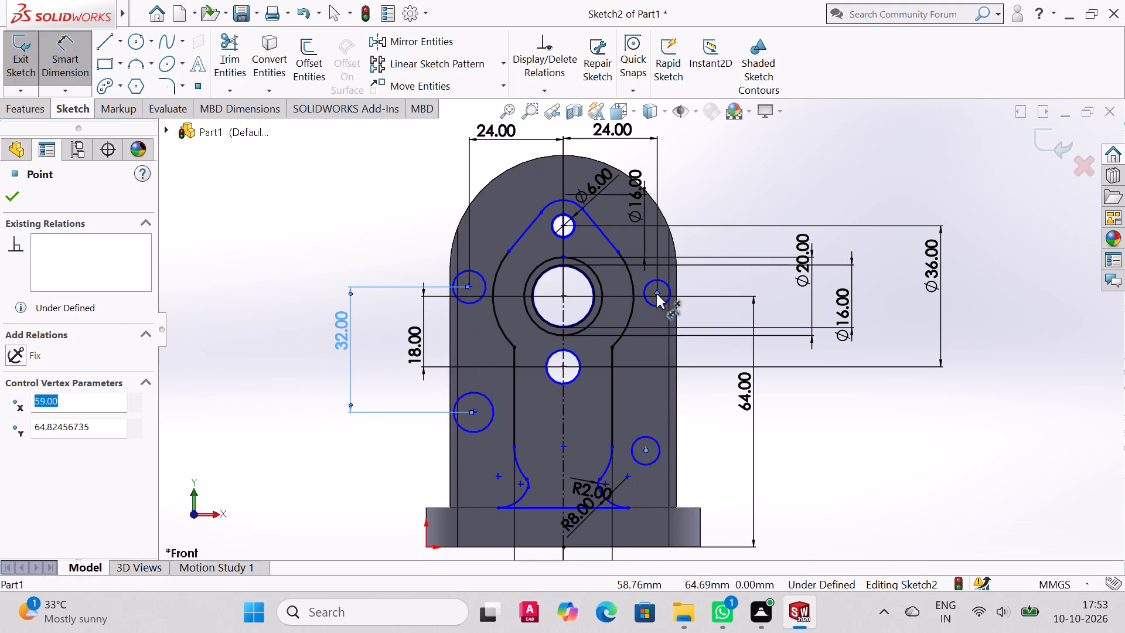
pyautogui.click(809, 389)
pyautogui.write('32')
pyautogui.press('Return')
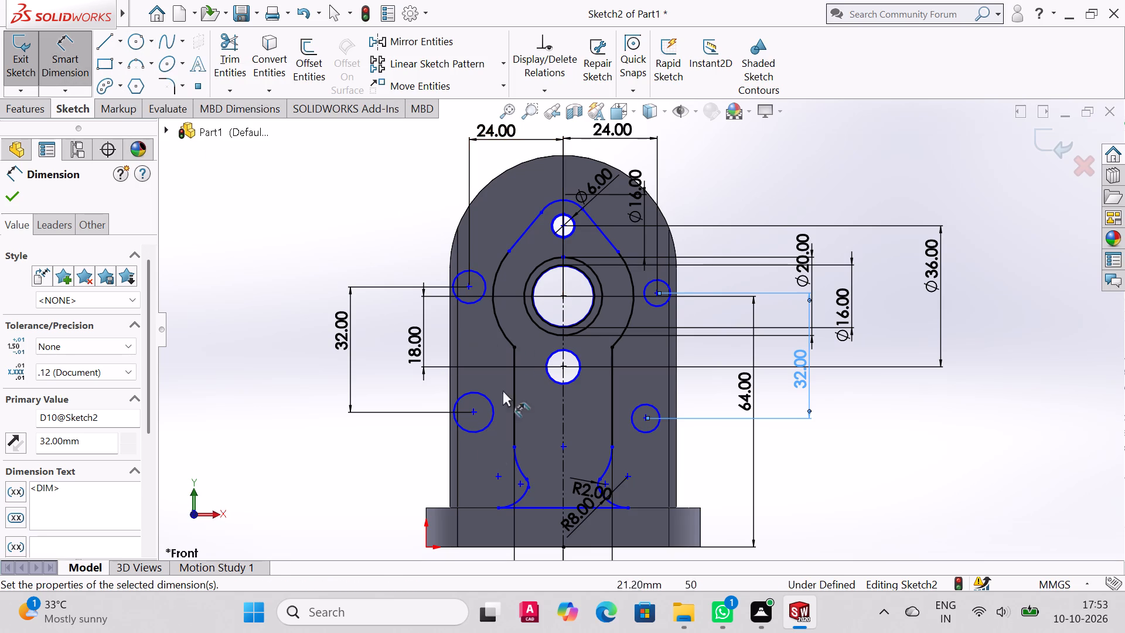
# Dimension the diameters of the lower-left and upper-left circles as 6 mm each.
pyautogui.click(473, 434)
pyautogui.click(360, 458)
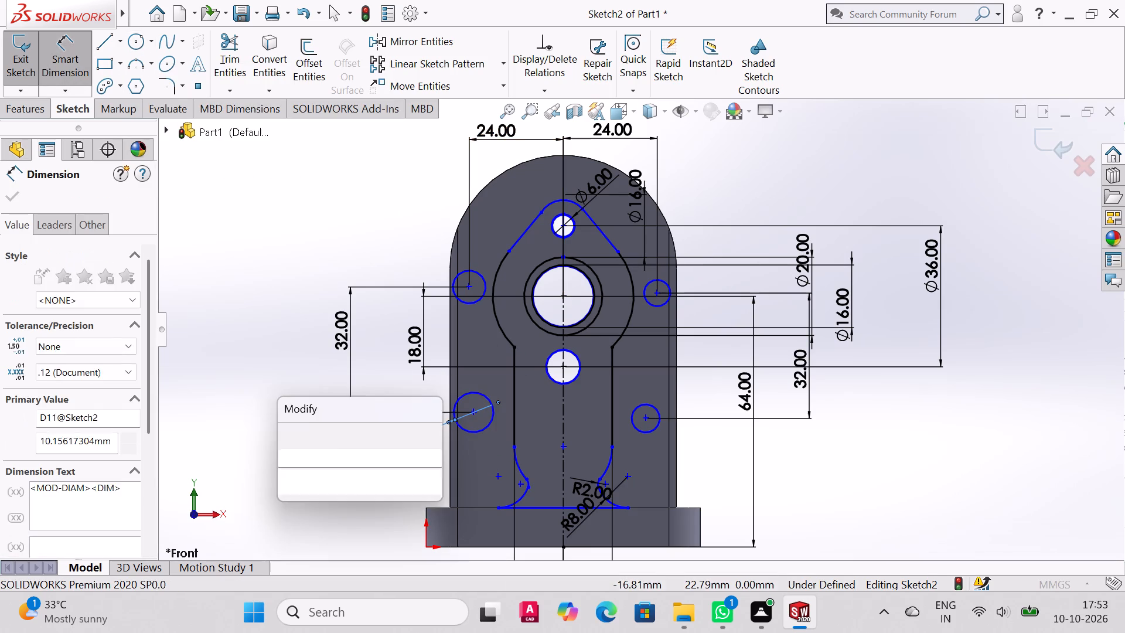
pyautogui.press('6')
pyautogui.press('Return')
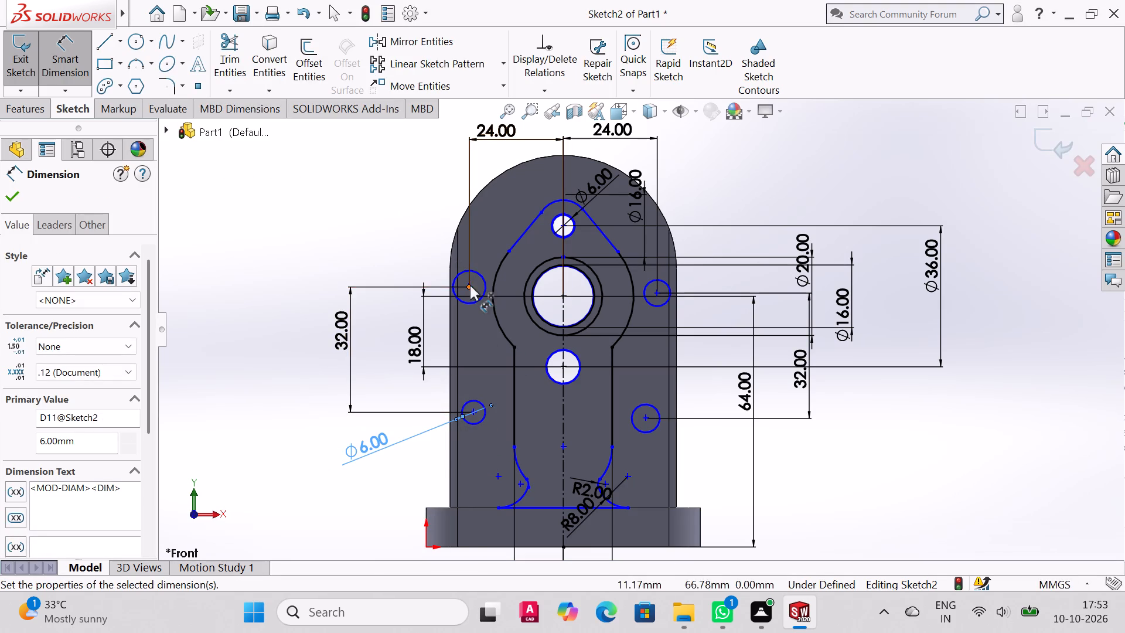
pyautogui.click(471, 301)
pyautogui.click(369, 260)
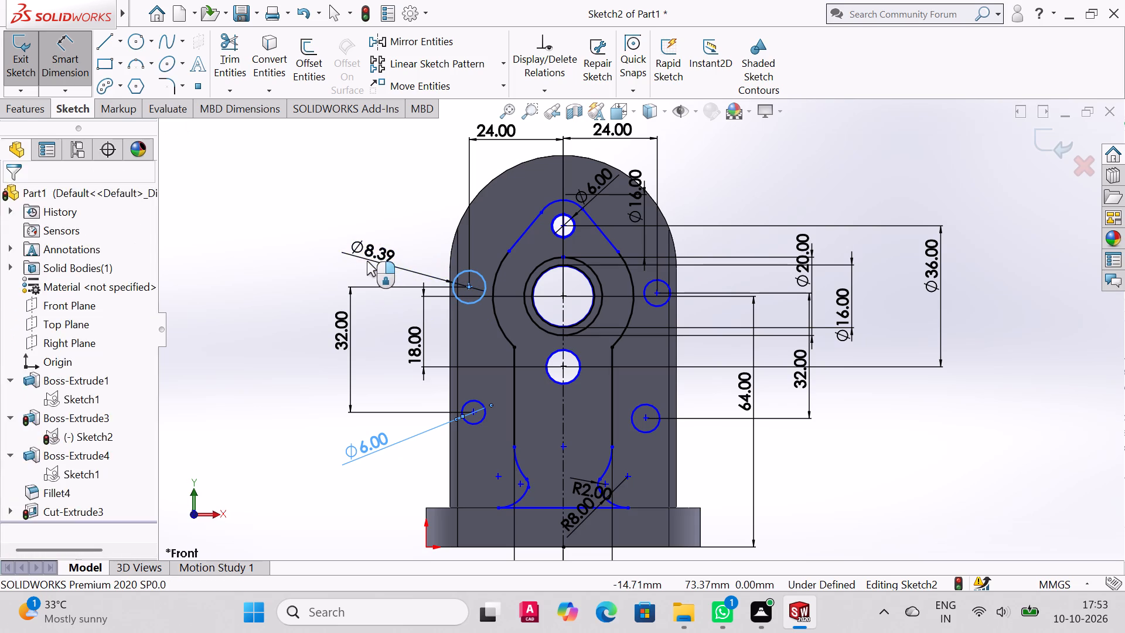
pyautogui.press('6')
pyautogui.press('Return')
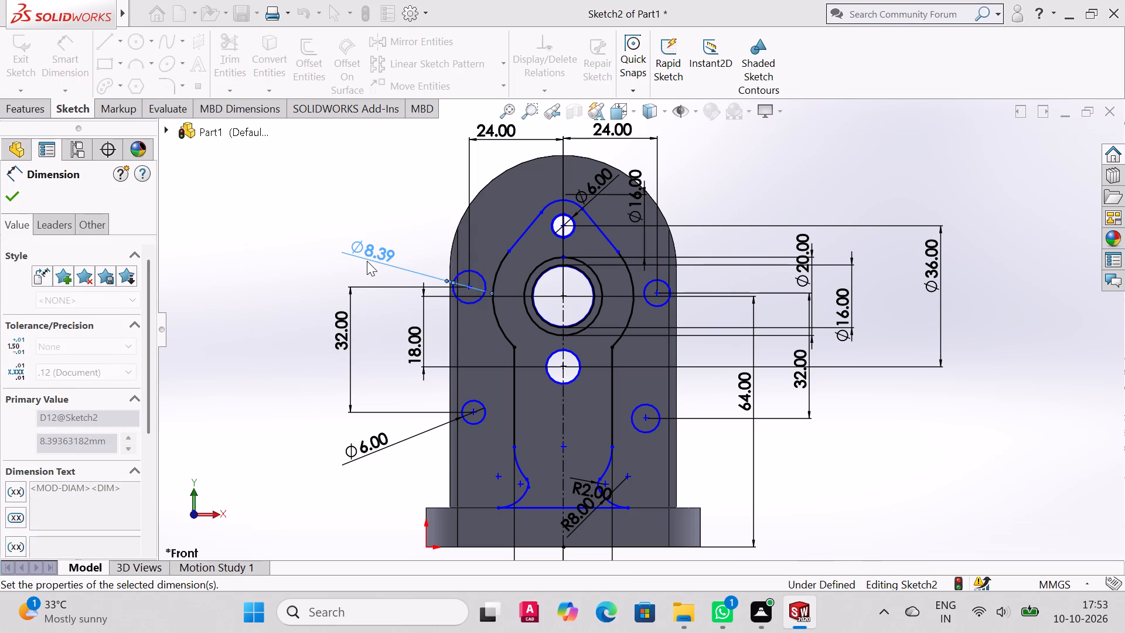
# Dimension the diameters of the upper-right and lower-right circles as 6 mm each.
pyautogui.click(670, 284)
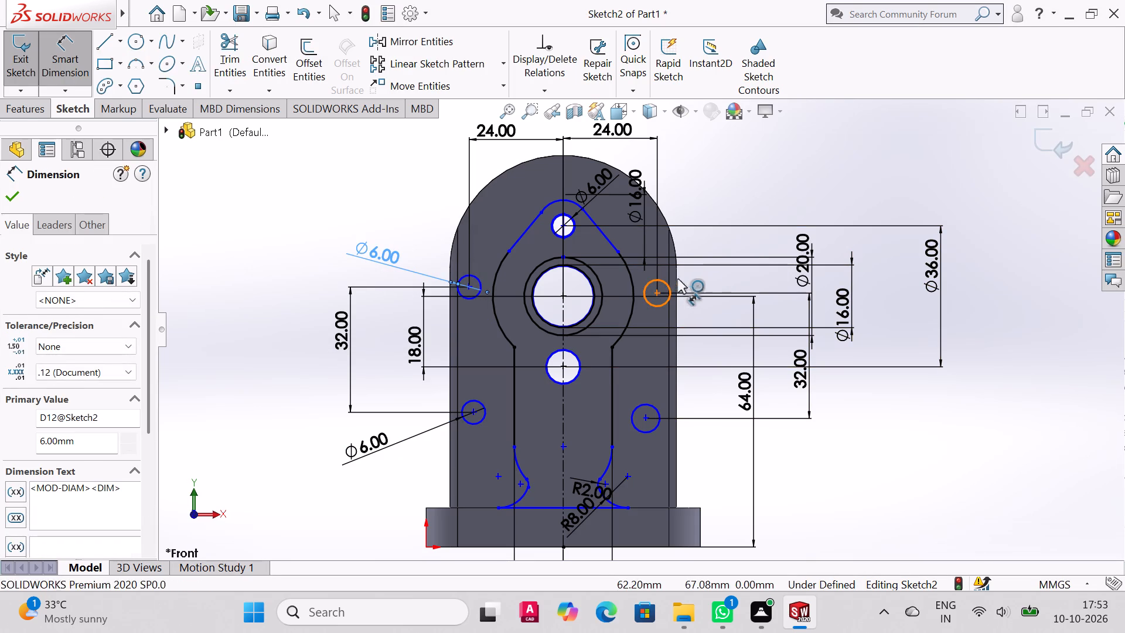
pyautogui.click(712, 280)
pyautogui.press('6')
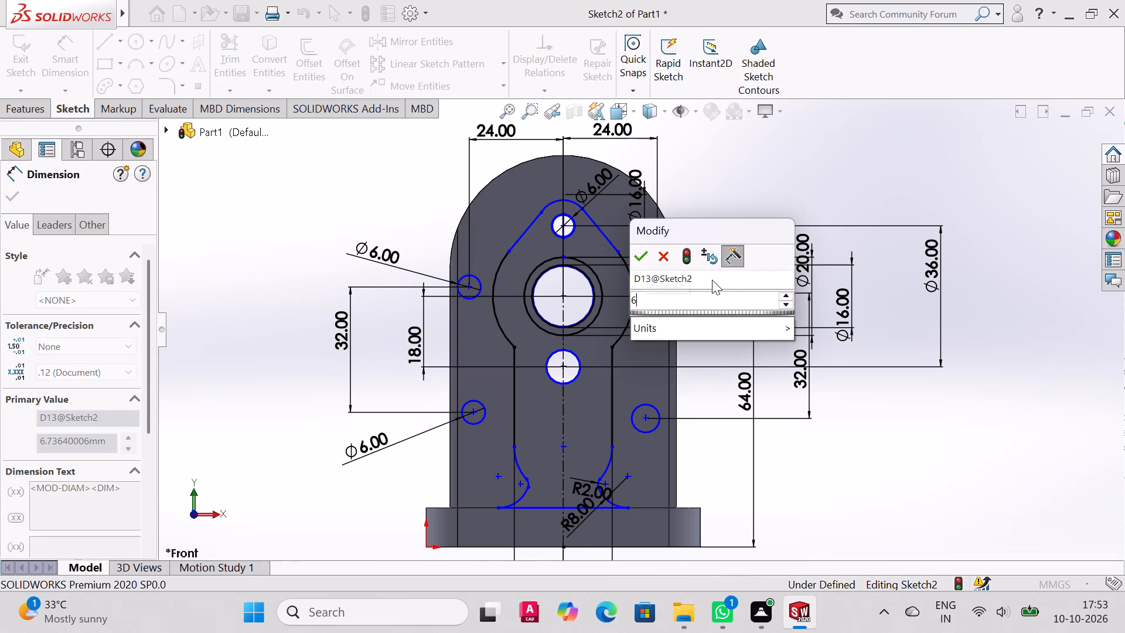
pyautogui.press('Return')
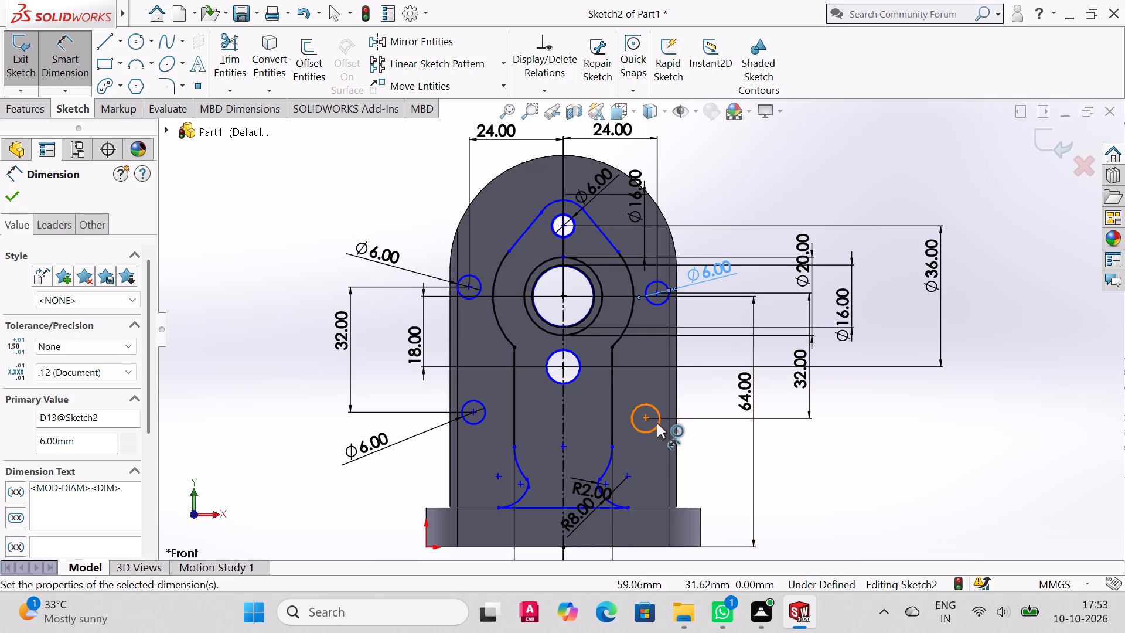
pyautogui.click(657, 423)
pyautogui.click(732, 460)
pyautogui.press('6')
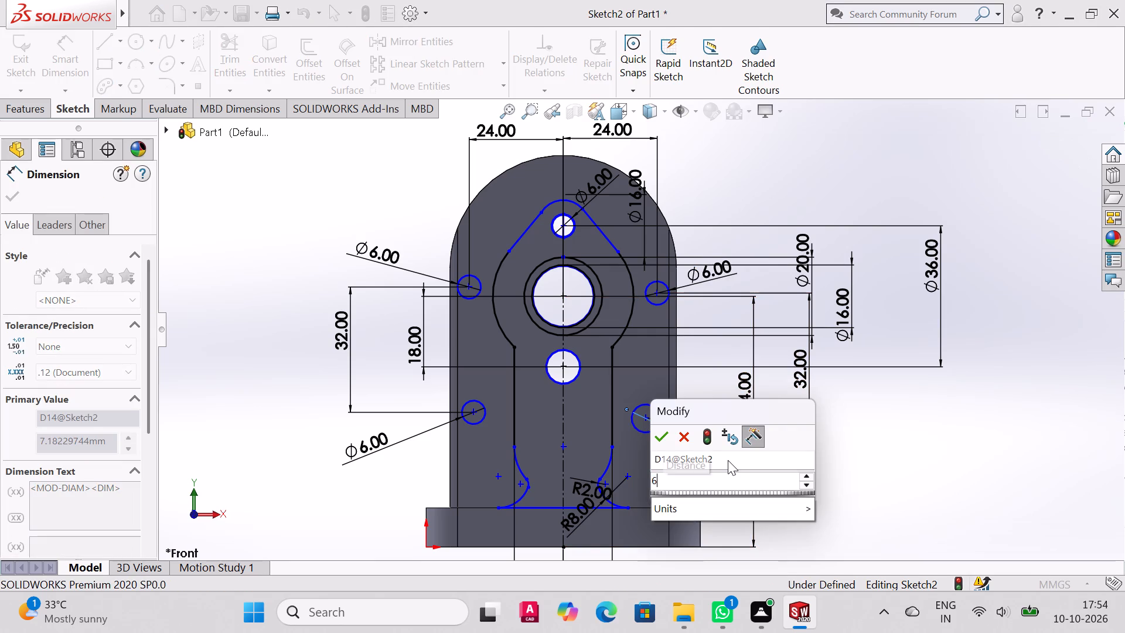
pyautogui.press('Return')
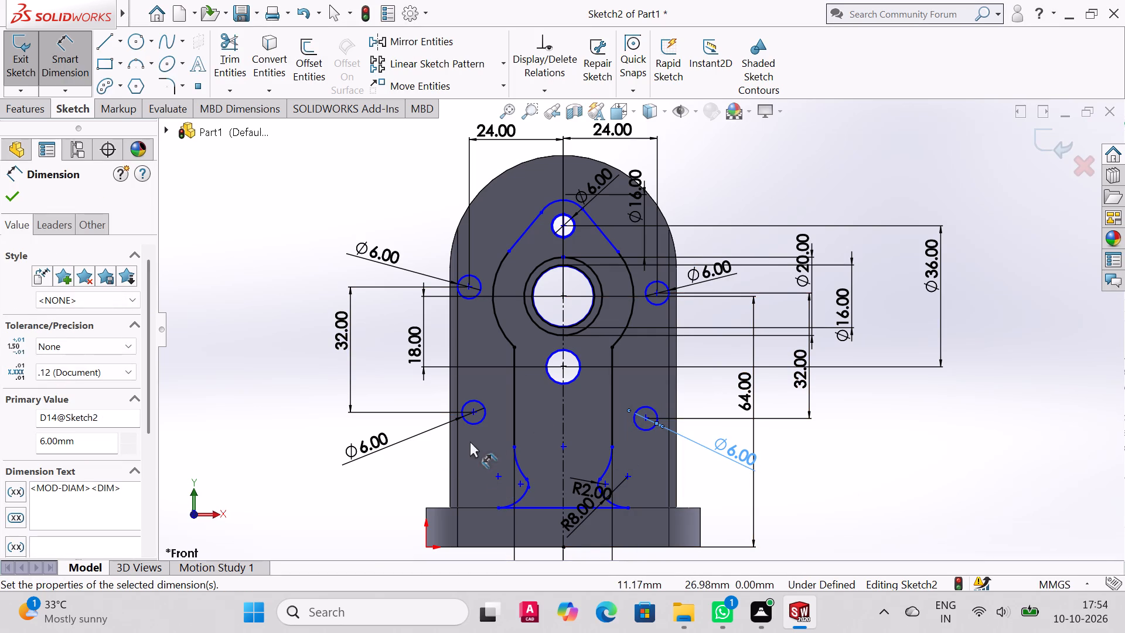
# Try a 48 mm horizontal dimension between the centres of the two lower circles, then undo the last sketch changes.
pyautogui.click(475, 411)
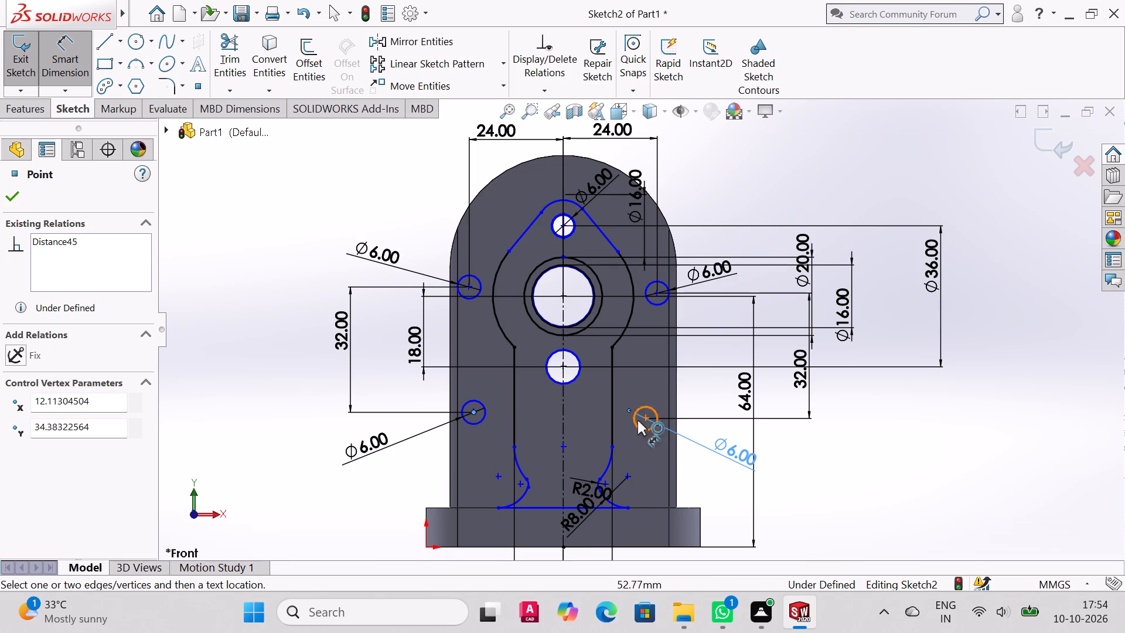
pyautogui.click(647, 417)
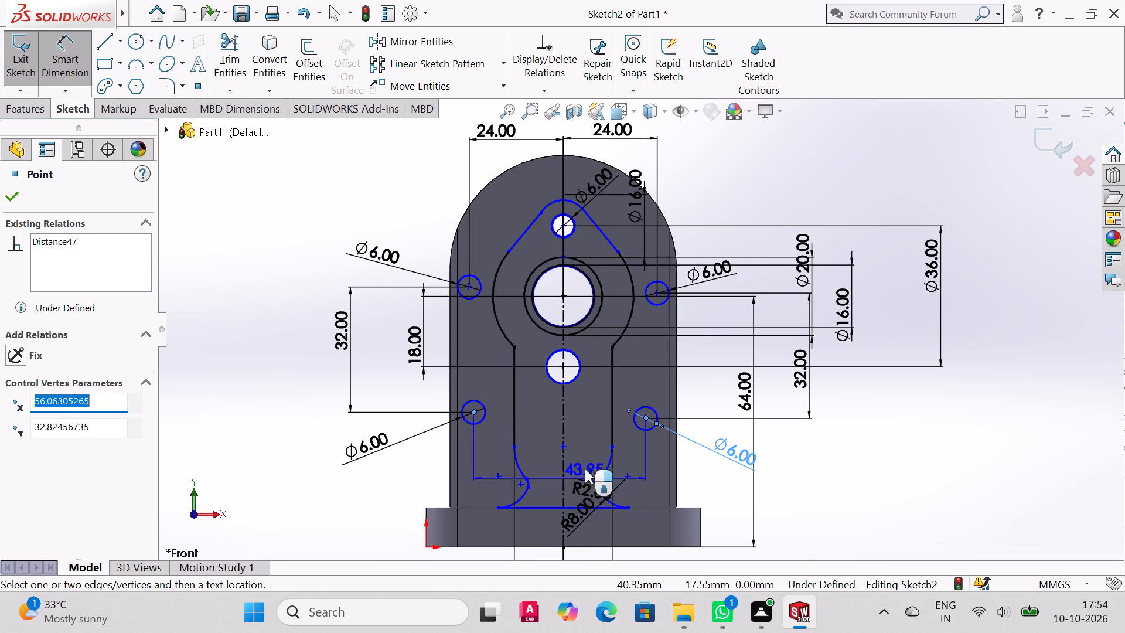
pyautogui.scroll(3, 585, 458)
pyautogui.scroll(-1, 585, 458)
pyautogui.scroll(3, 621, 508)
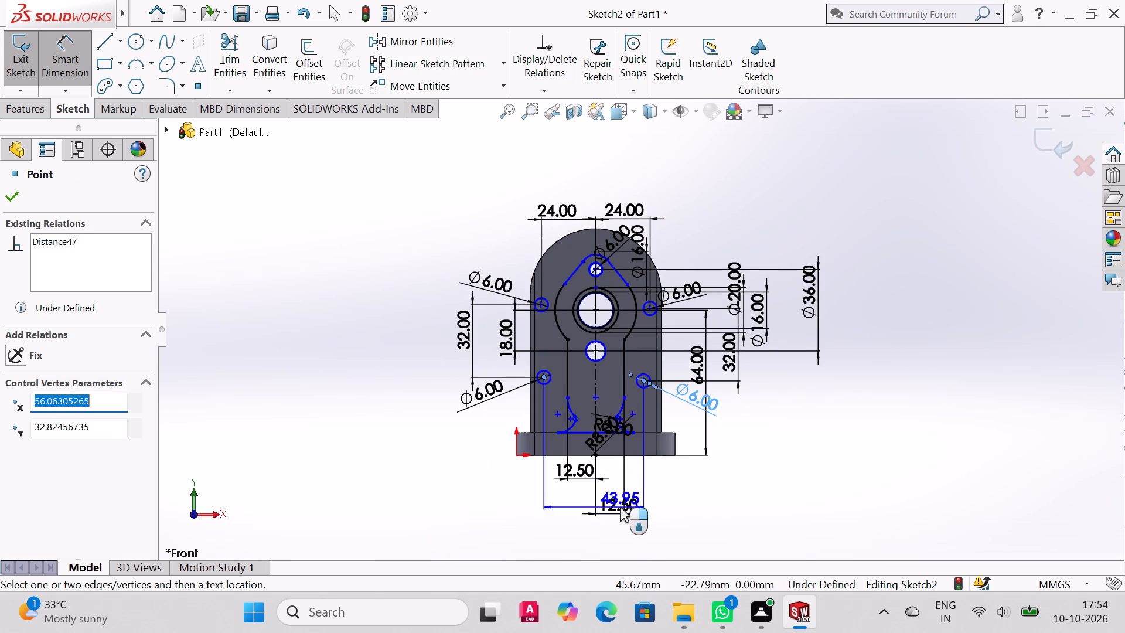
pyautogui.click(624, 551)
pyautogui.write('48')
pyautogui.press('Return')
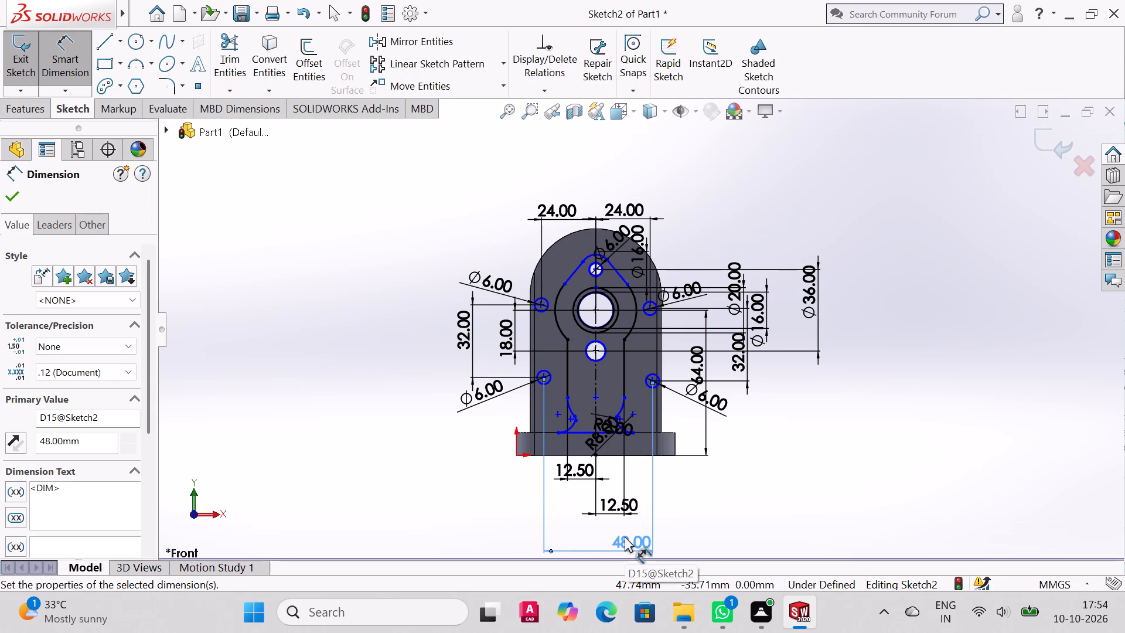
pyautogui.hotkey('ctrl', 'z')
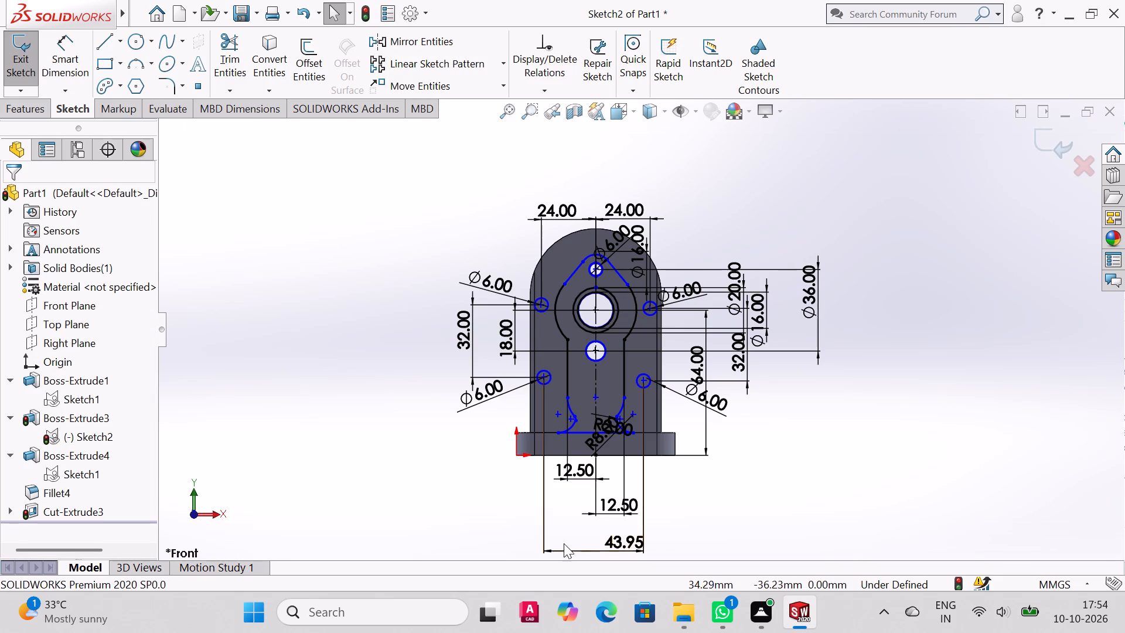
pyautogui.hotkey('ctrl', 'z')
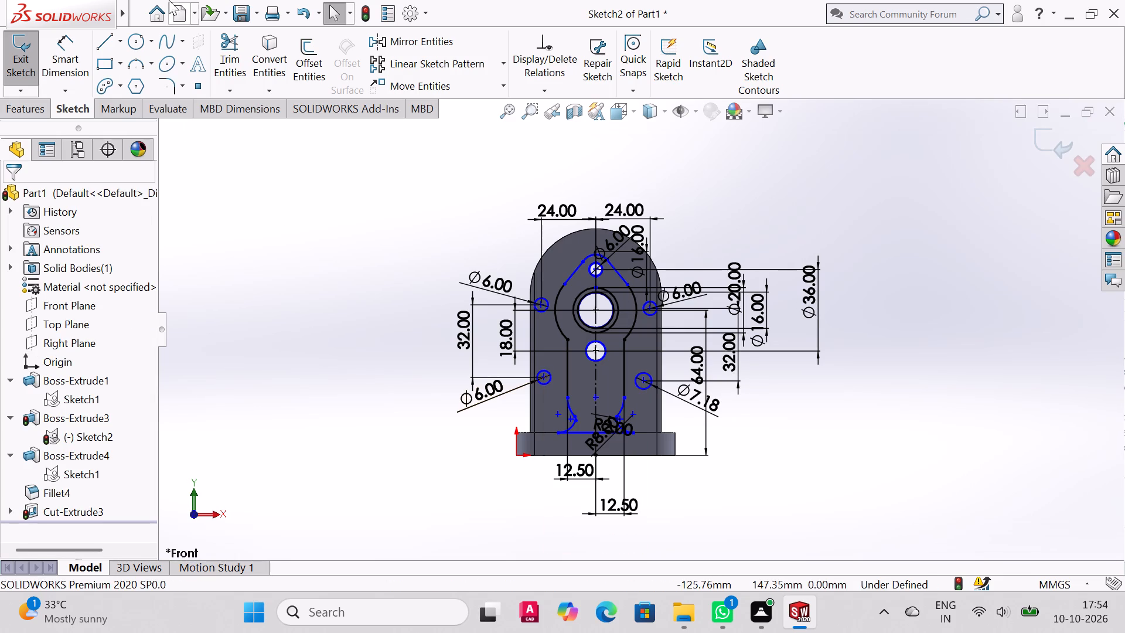
# Set the lower-right circle's diameter dimension to 6 mm.
pyautogui.doubleClick(691, 394)
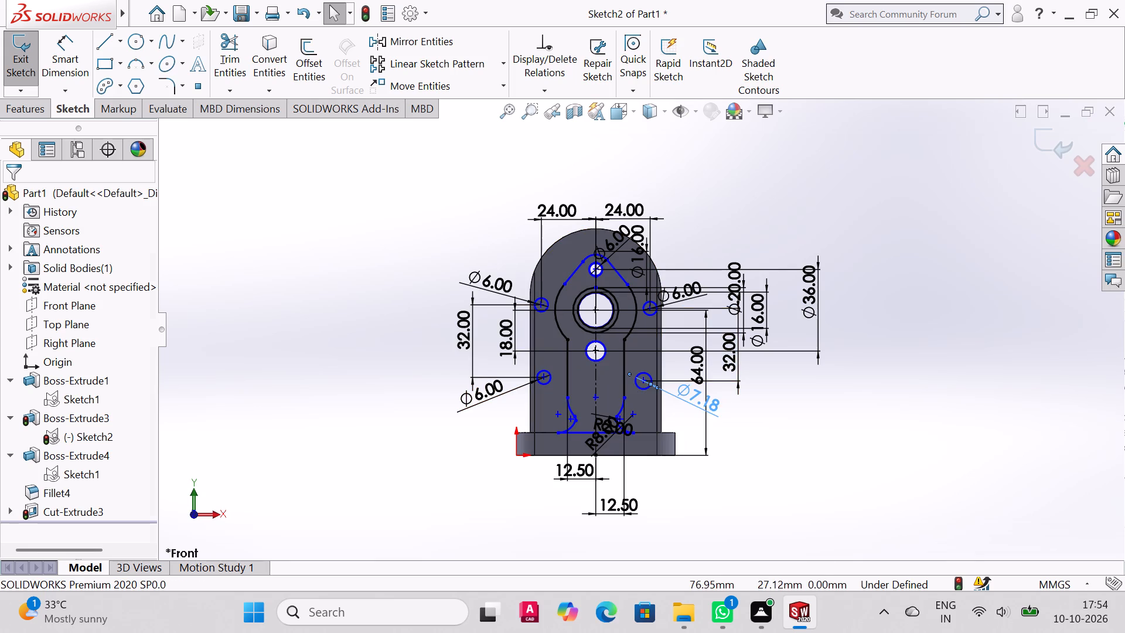
pyautogui.press('6')
pyautogui.press('Return')
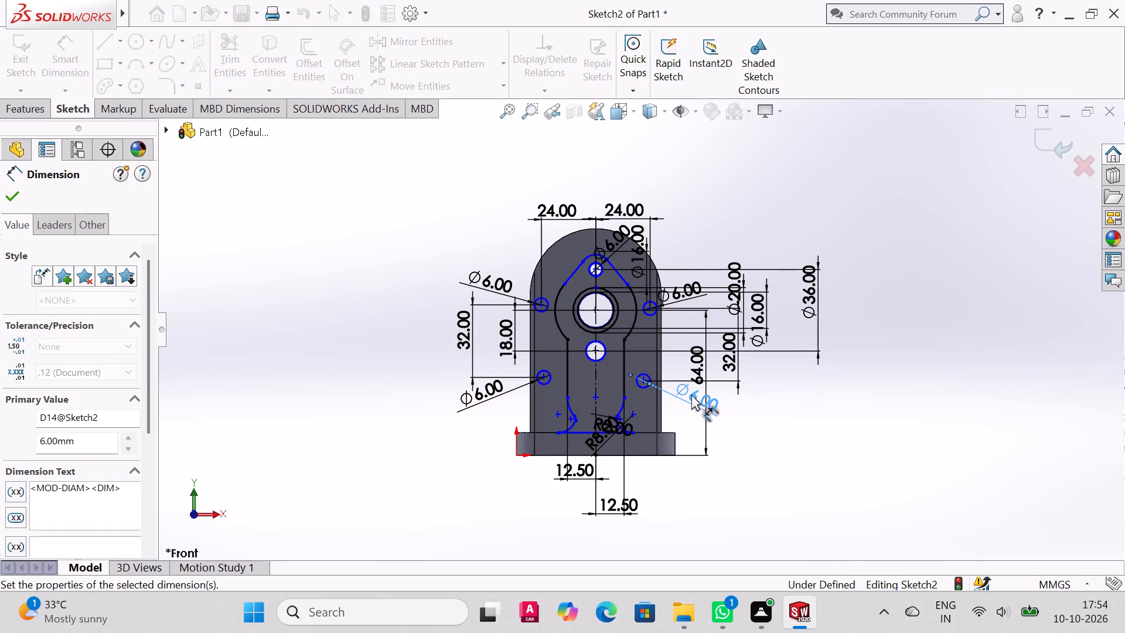
# Dimension the horizontal distance from the lower-left circle's centre to the vertical centreline as 24 mm.
pyautogui.click(57, 47)
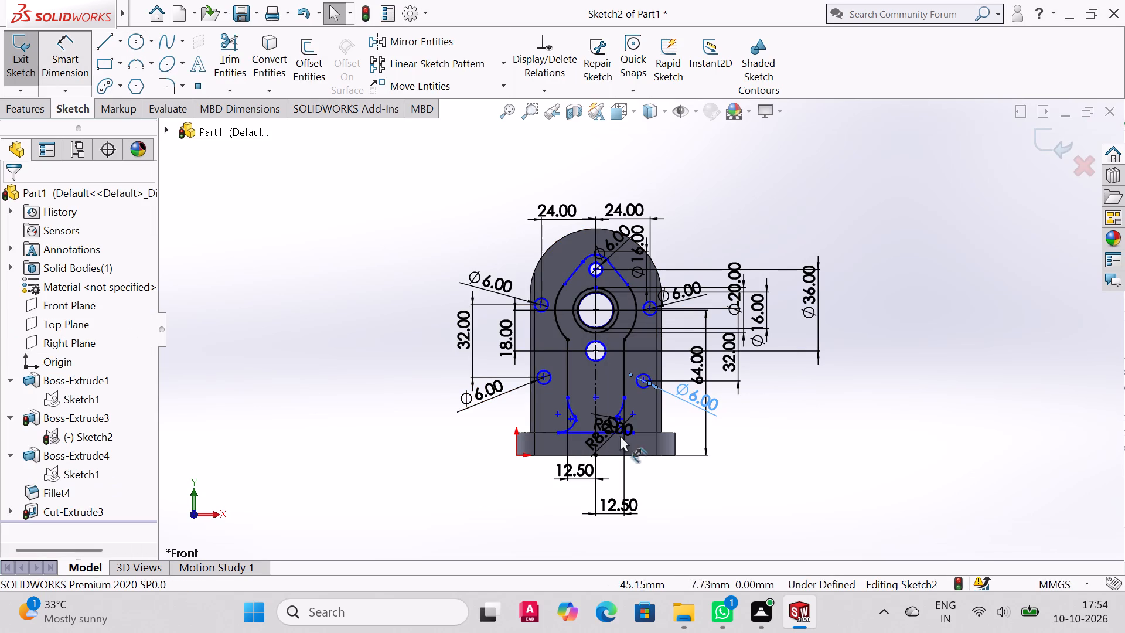
pyautogui.click(544, 376)
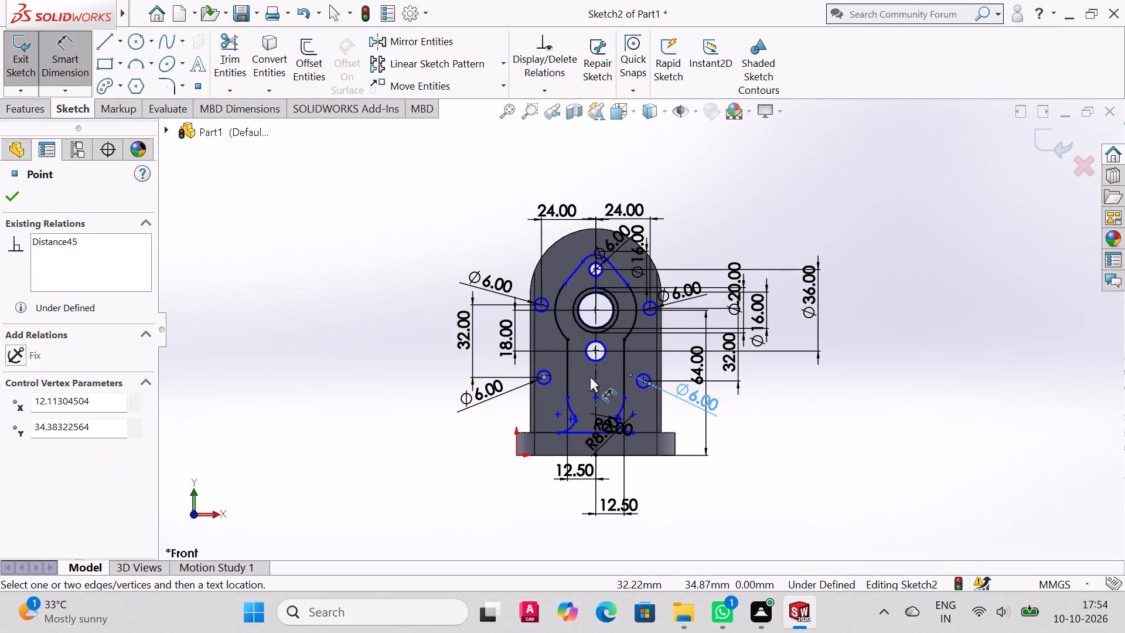
pyautogui.click(595, 377)
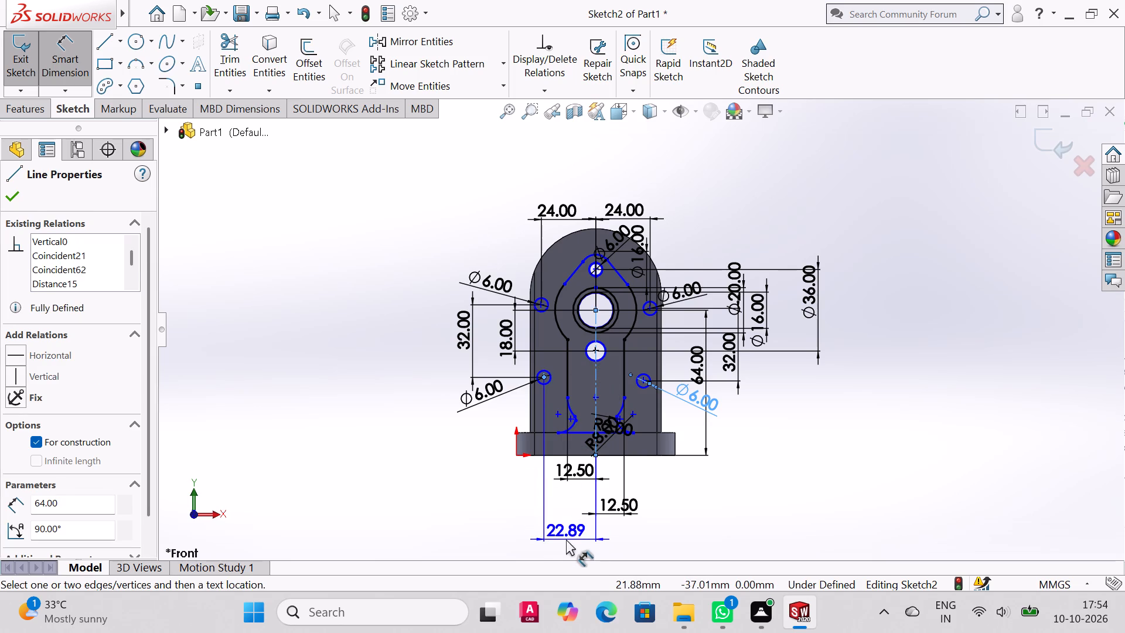
pyautogui.click(566, 539)
pyautogui.write('24')
pyautogui.press('Return')
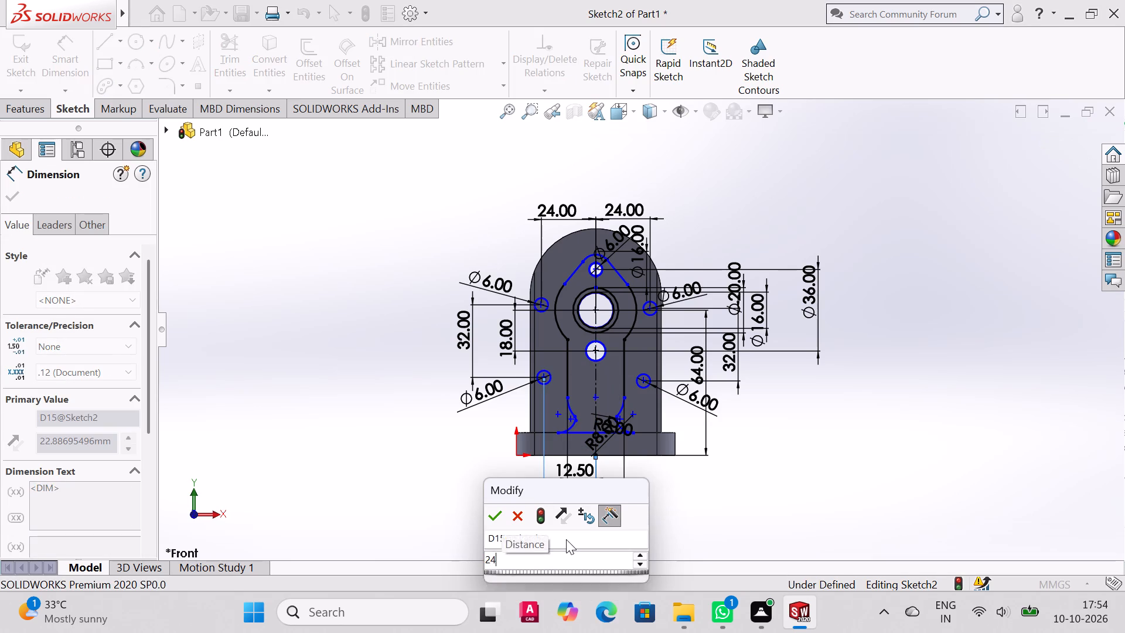
# Dimension the horizontal distance from the lower-right circle's centre to the vertical centreline as 24 mm and finish dimensioning.
pyautogui.click(643, 379)
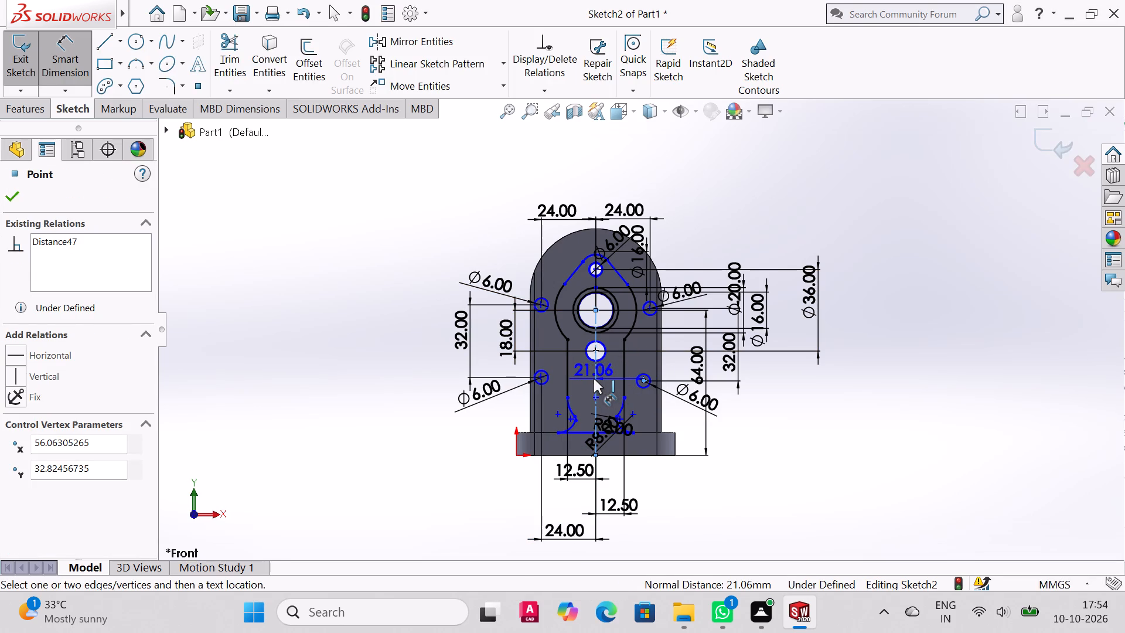
pyautogui.click(596, 379)
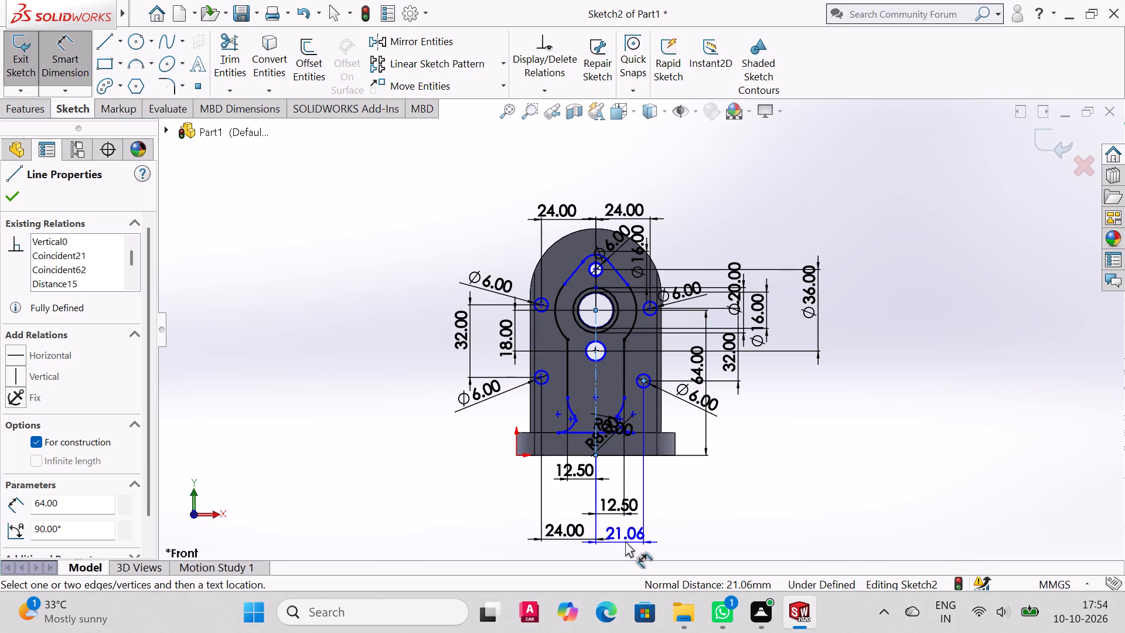
pyautogui.click(625, 539)
pyautogui.write('24')
pyautogui.press('Return')
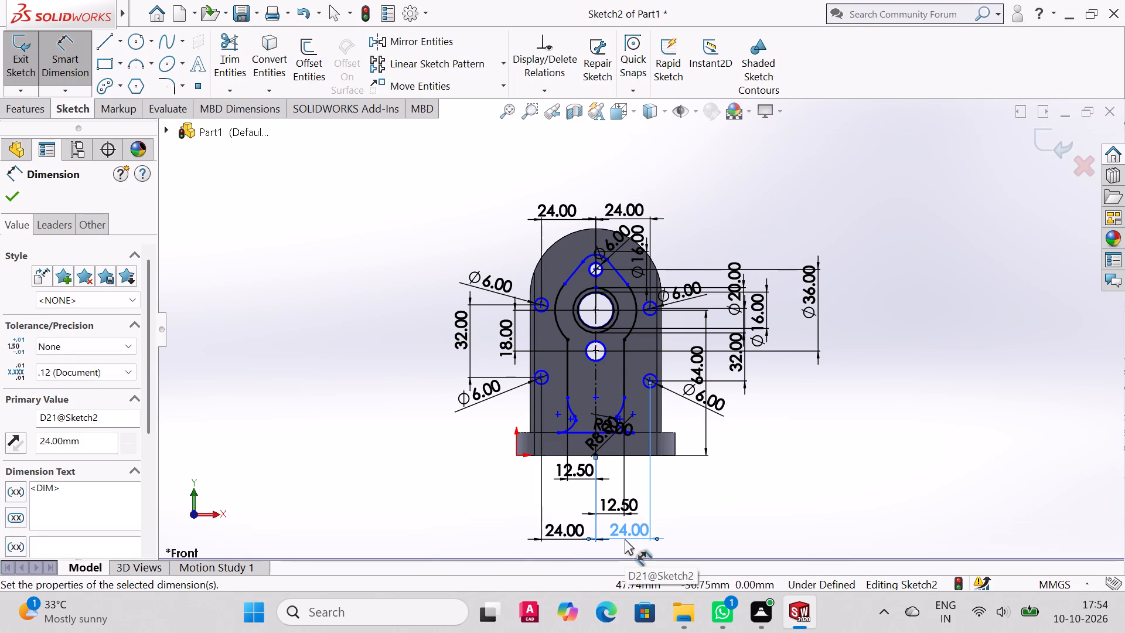
pyautogui.click(11, 204)
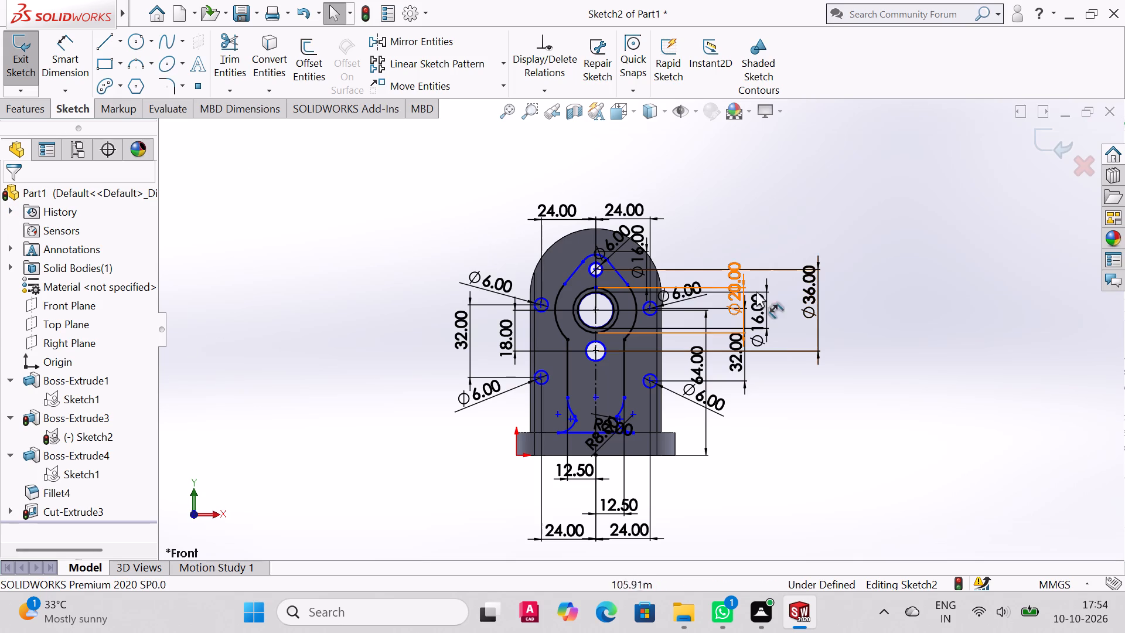
# Exit Sketch2, keeping the four newly dimensioned circles.
pyautogui.moveTo(772, 355); pyautogui.dragTo(768, 363, button='middle')
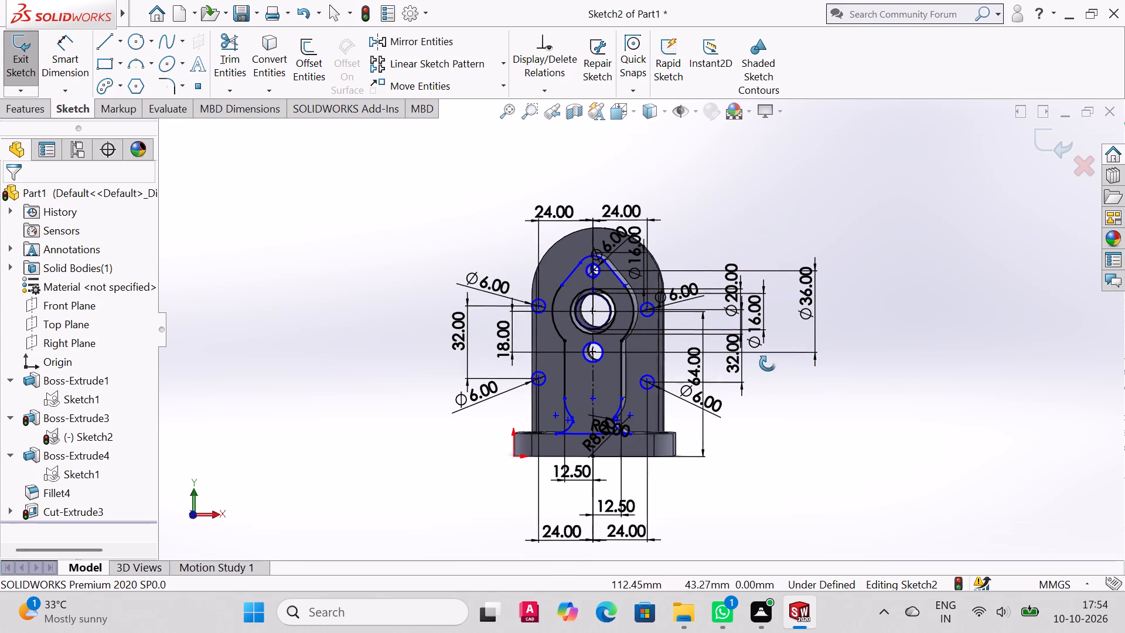
pyautogui.moveTo(768, 363); pyautogui.dragTo(731, 395, button='middle')
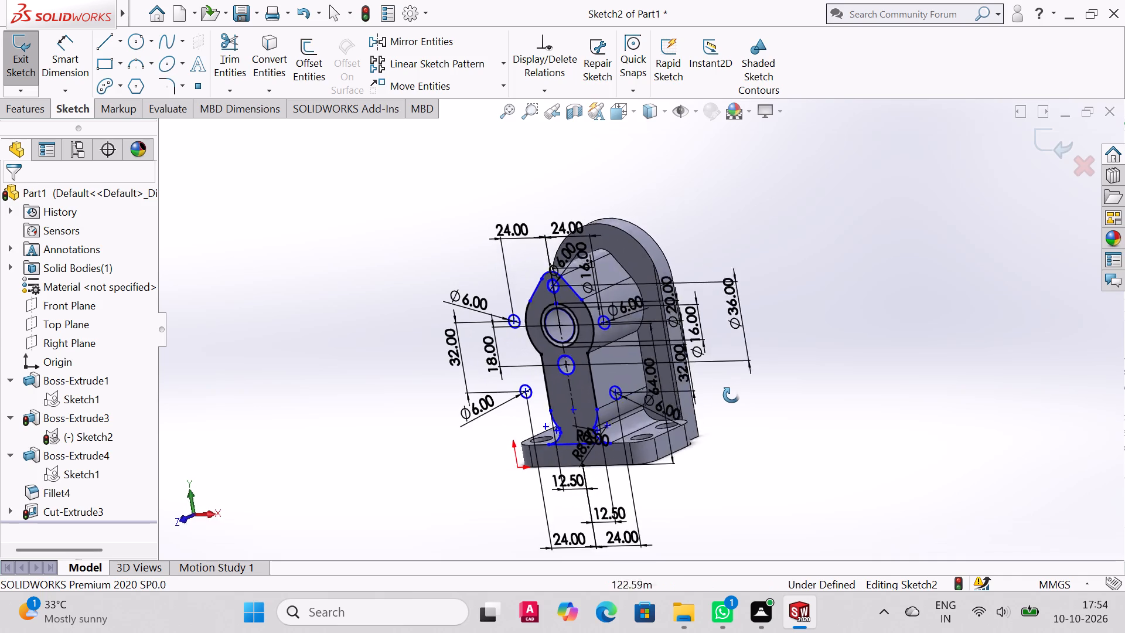
pyautogui.moveTo(731, 395); pyautogui.dragTo(769, 383, button='middle')
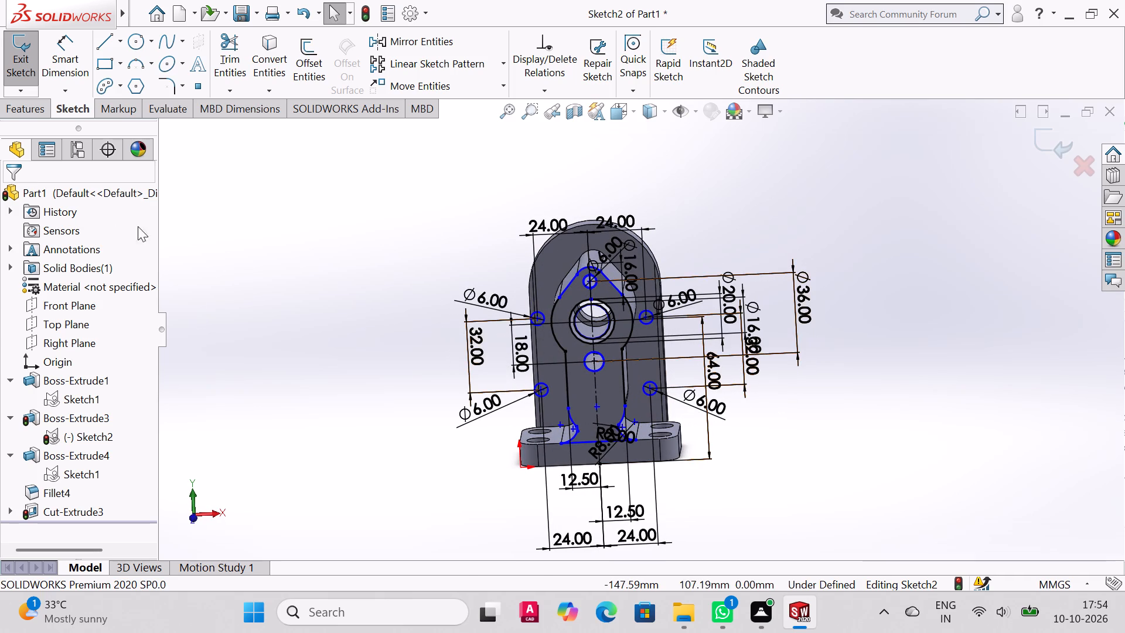
pyautogui.click(22, 73)
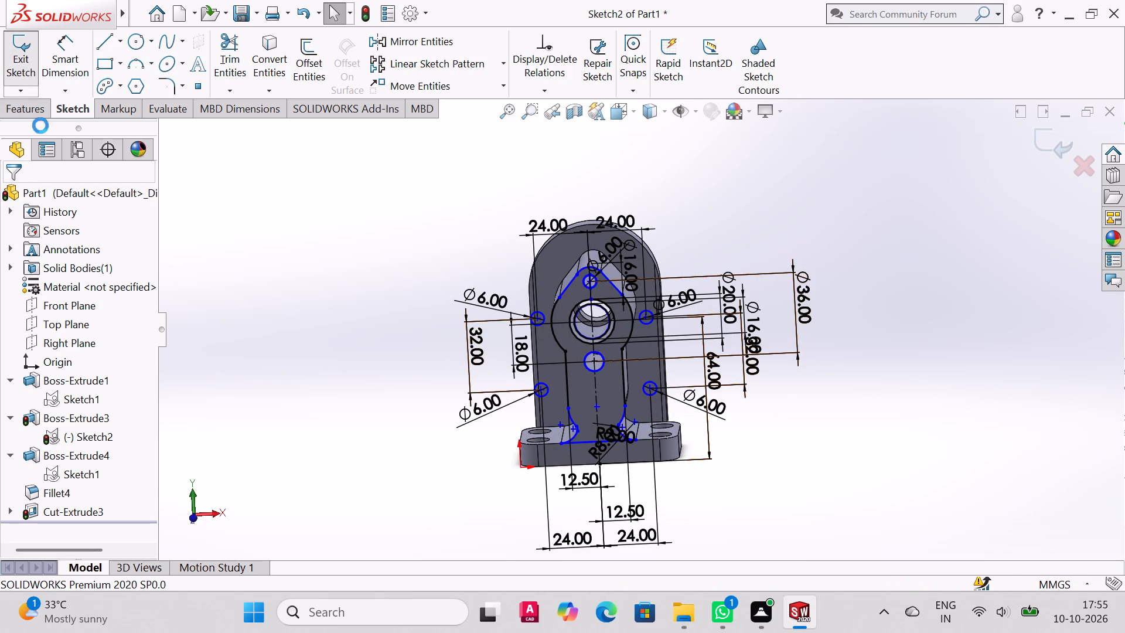
# Extrude-cut the four 6 mm side circles of Sketch2 through the back plate, using a blind depth of 100 mm.
pyautogui.click(35, 113)
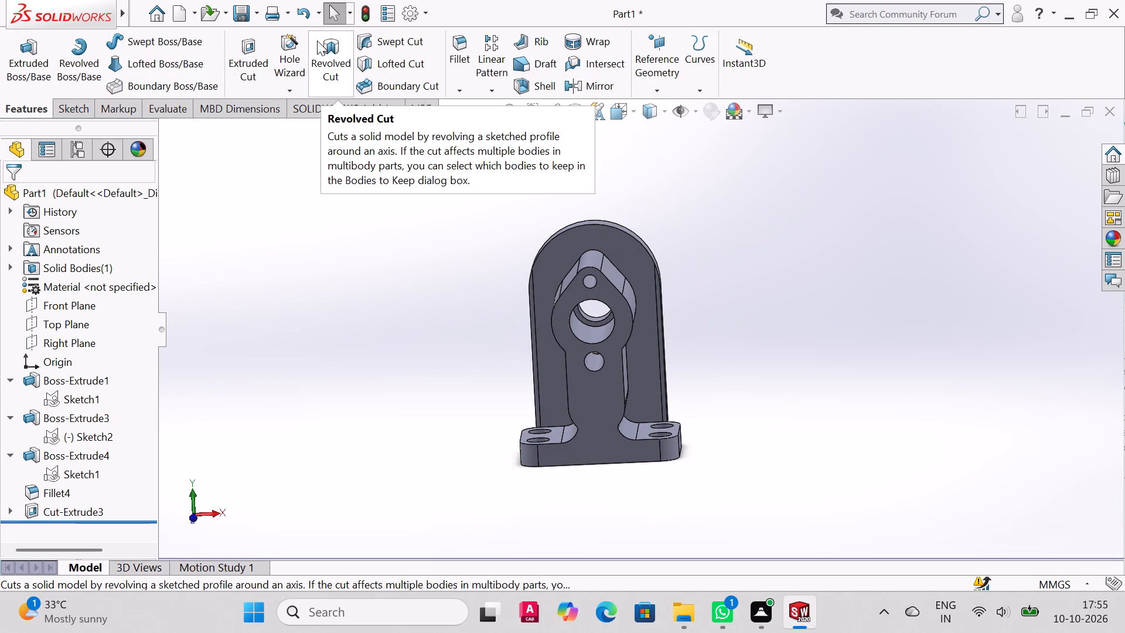
pyautogui.click(11, 516)
pyautogui.click(9, 508)
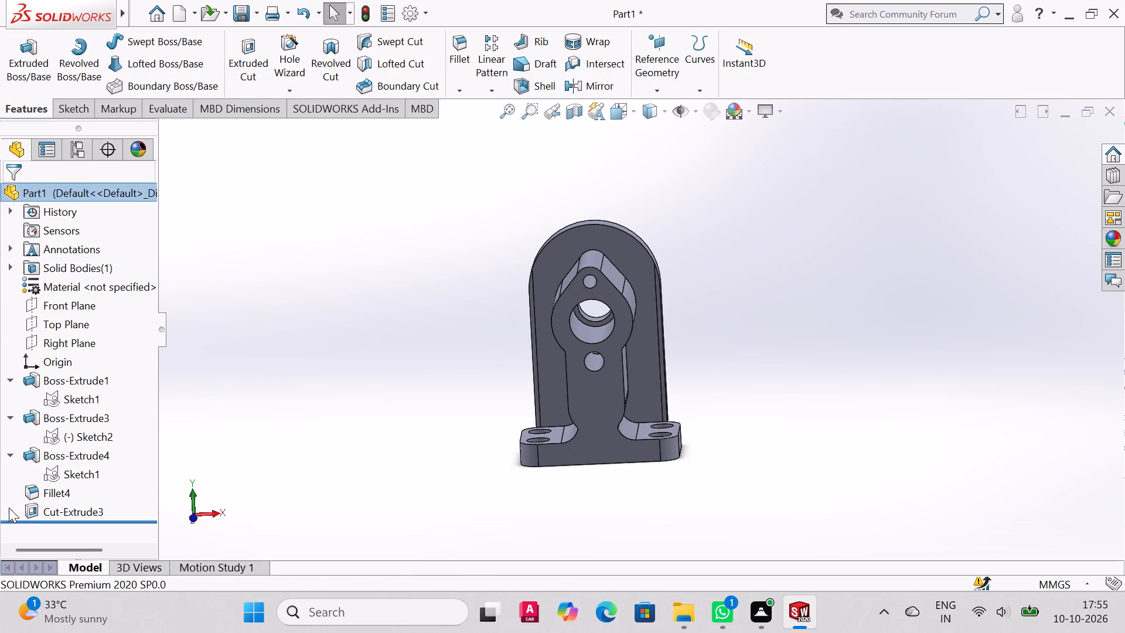
pyautogui.click(2, 498)
pyautogui.click(7, 506)
pyautogui.click(47, 529)
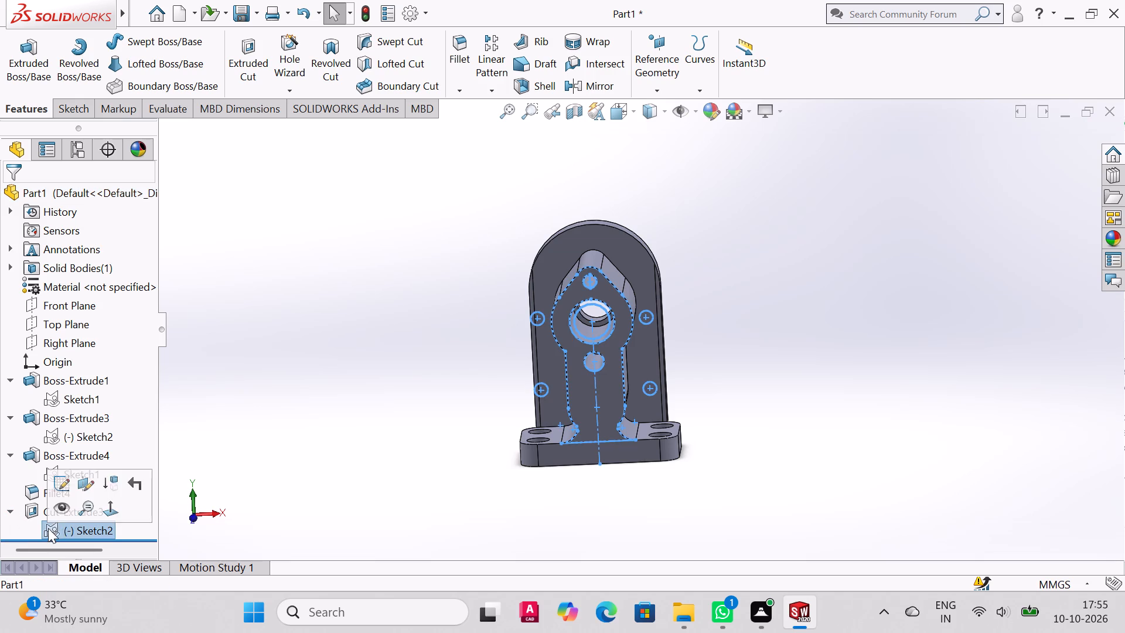
pyautogui.click(251, 57)
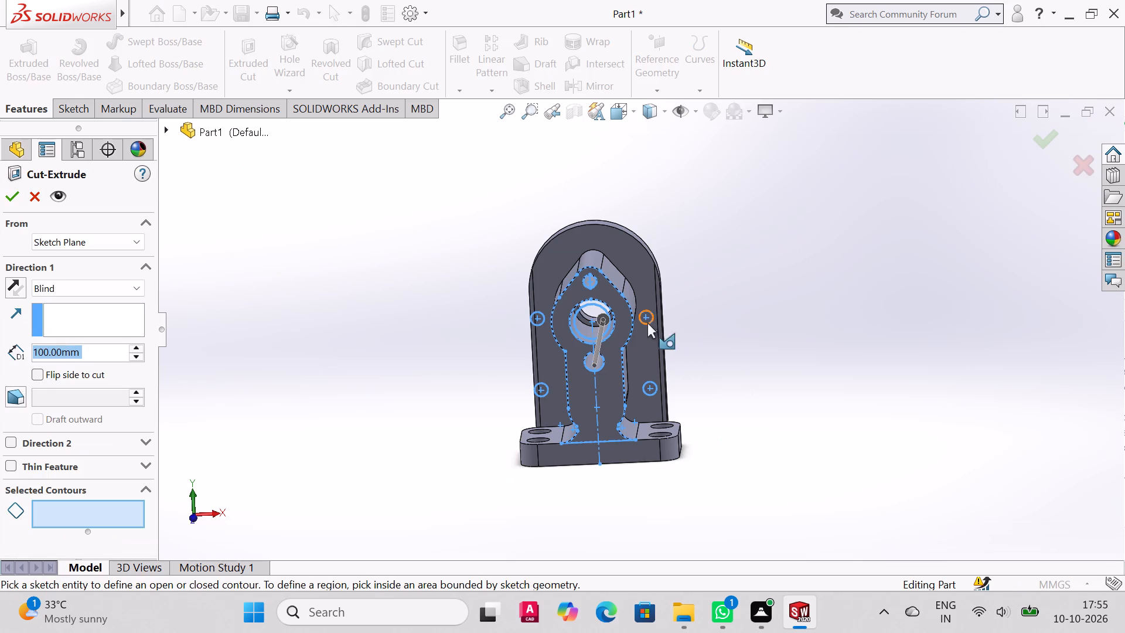
pyautogui.click(645, 314)
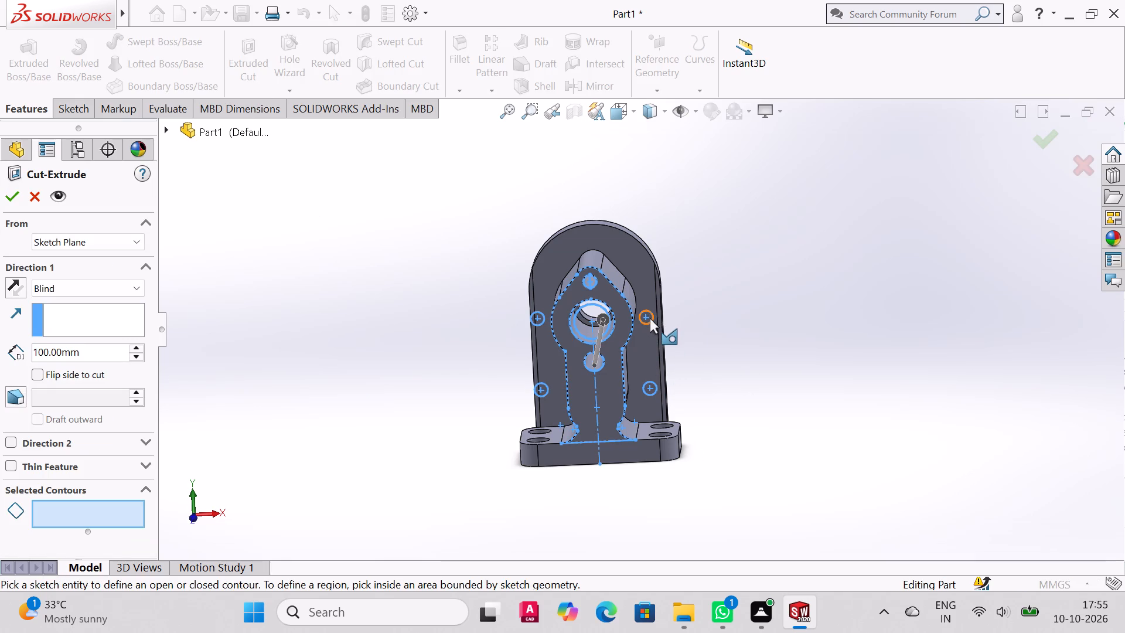
pyautogui.scroll(2, 674, 302)
pyautogui.scroll(-8, 671, 295)
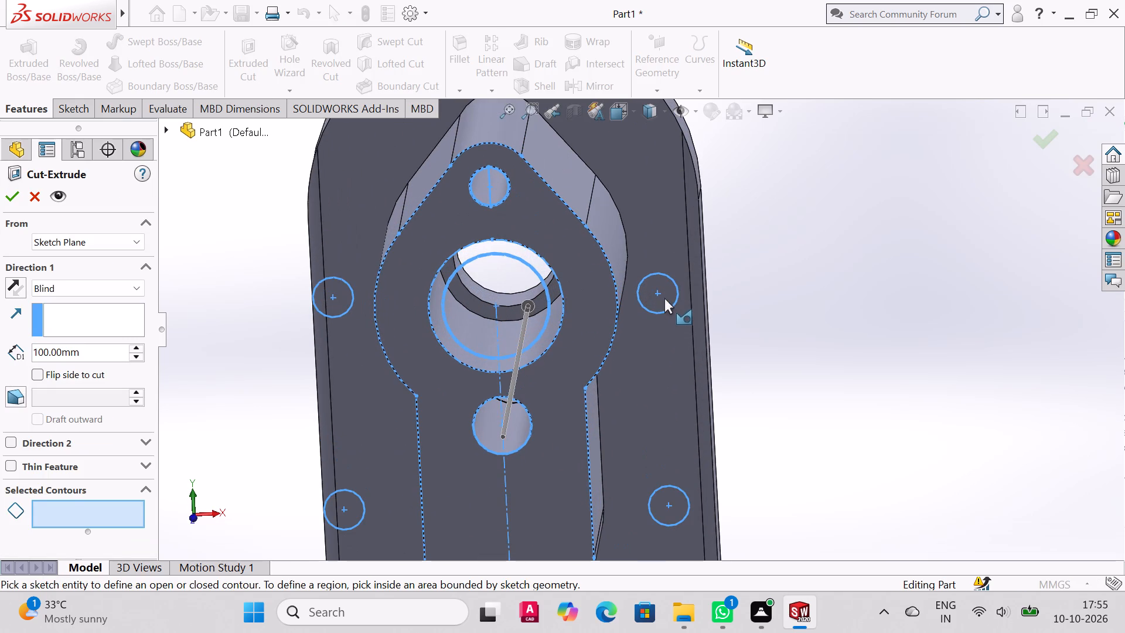
pyautogui.click(664, 298)
pyautogui.click(671, 518)
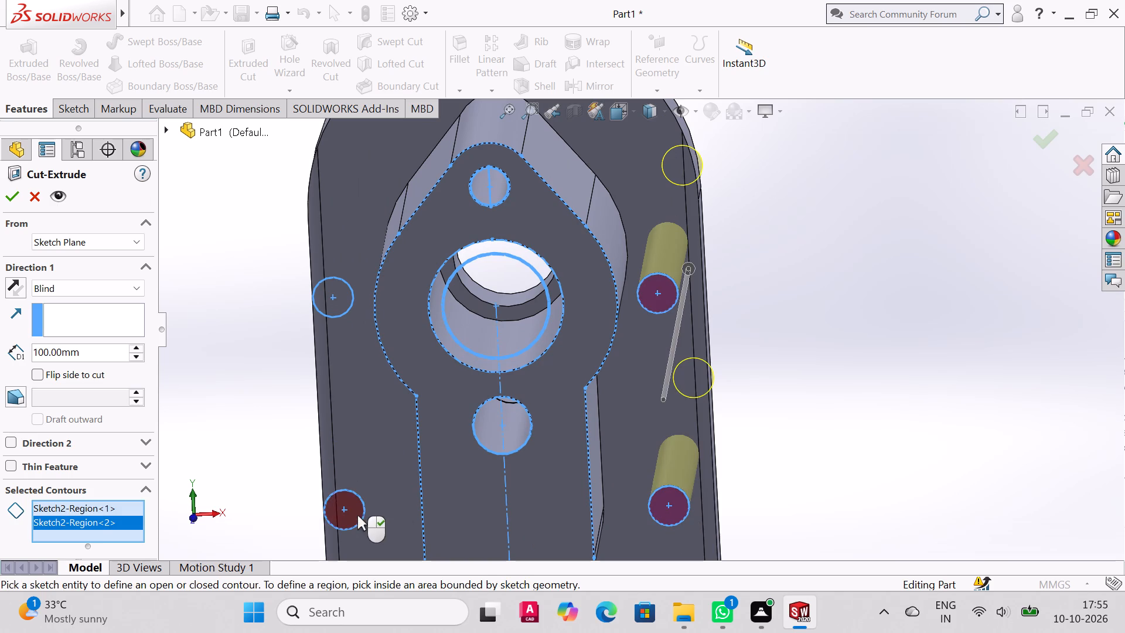
pyautogui.click(357, 515)
pyautogui.click(345, 303)
pyautogui.moveTo(781, 292); pyautogui.dragTo(742, 313, button='middle')
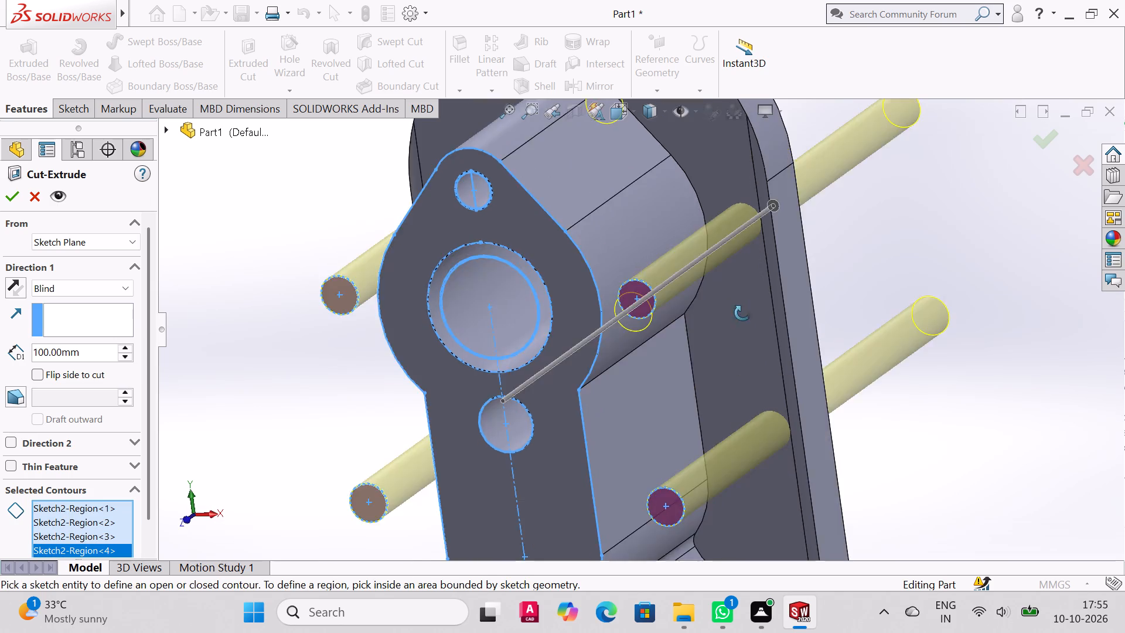
pyautogui.moveTo(742, 313); pyautogui.dragTo(690, 327, button='middle')
pyautogui.click(17, 198)
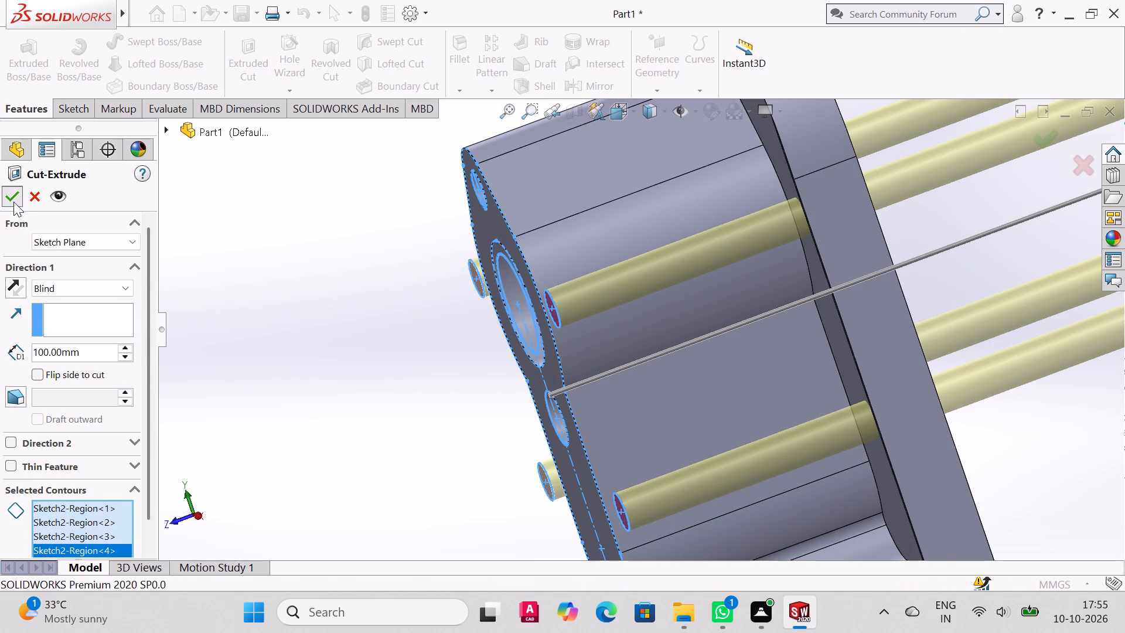
# Examine the four new back-plate holes from the front and the rear of the bracket.
pyautogui.moveTo(717, 432); pyautogui.dragTo(809, 382, button='middle')
pyautogui.scroll(1, 731, 367)
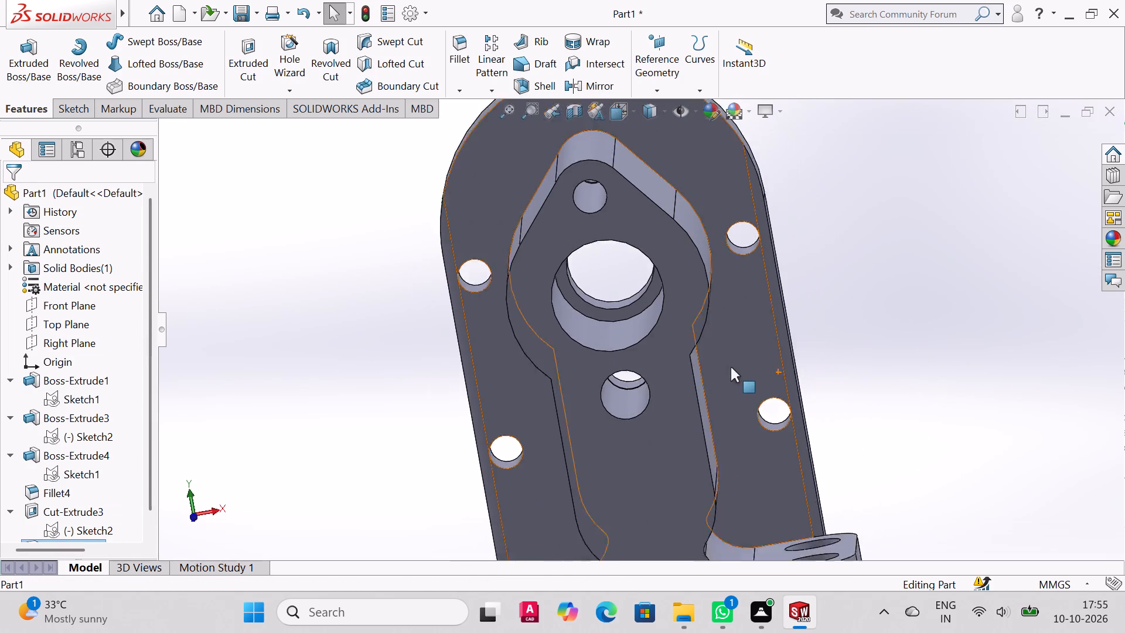
pyautogui.scroll(3, 731, 367)
pyautogui.moveTo(846, 359); pyautogui.dragTo(803, 400, button='middle')
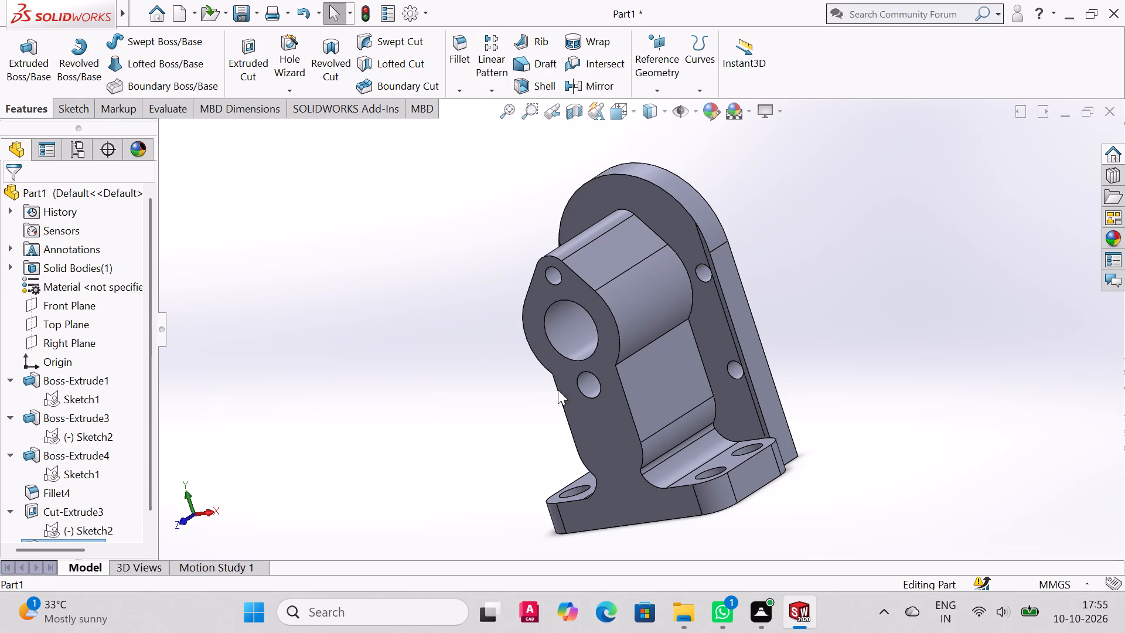
pyautogui.moveTo(704, 401); pyautogui.dragTo(551, 529, button='middle')
pyautogui.scroll(-1, 696, 406)
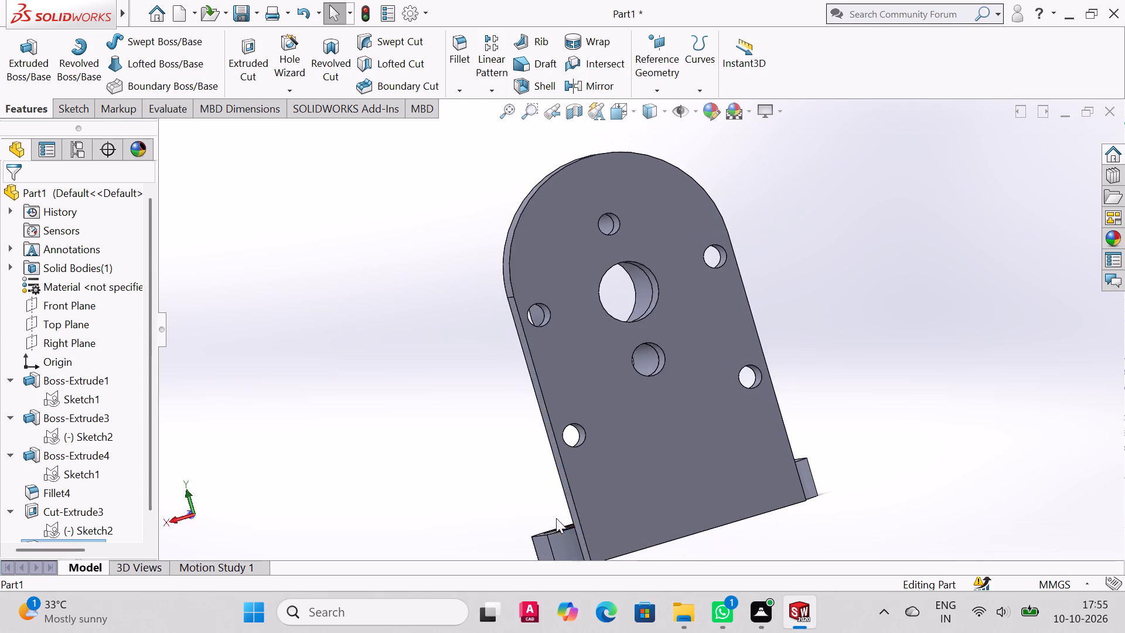
pyautogui.scroll(1, 604, 488)
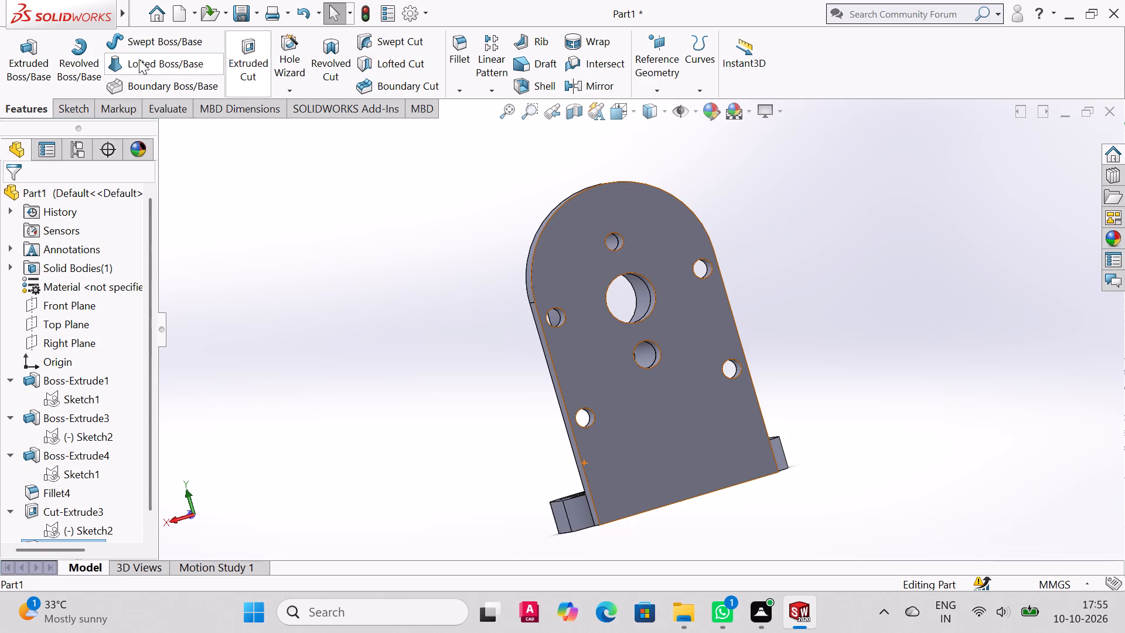
pyautogui.scroll(2, 472, 376)
pyautogui.scroll(-1, 553, 463)
pyautogui.moveTo(553, 463); pyautogui.dragTo(569, 491, button='middle')
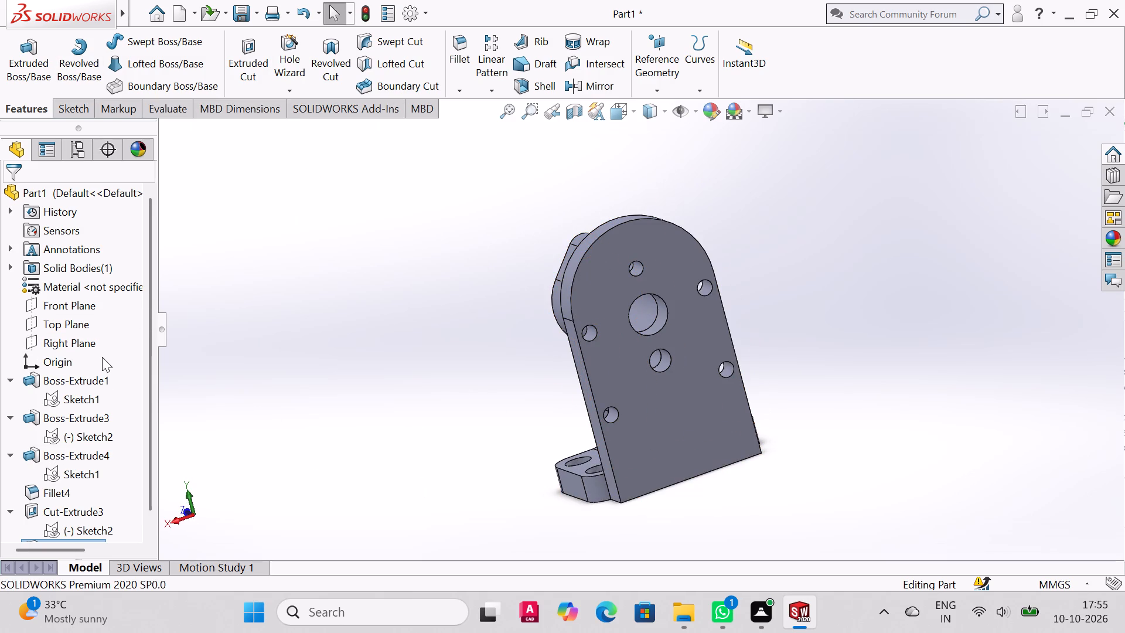
# Sketch a closed rectangle of lines about 57.8 by 10.8 mm along the bottom edge of the back plate's rear face.
pyautogui.click(683, 433)
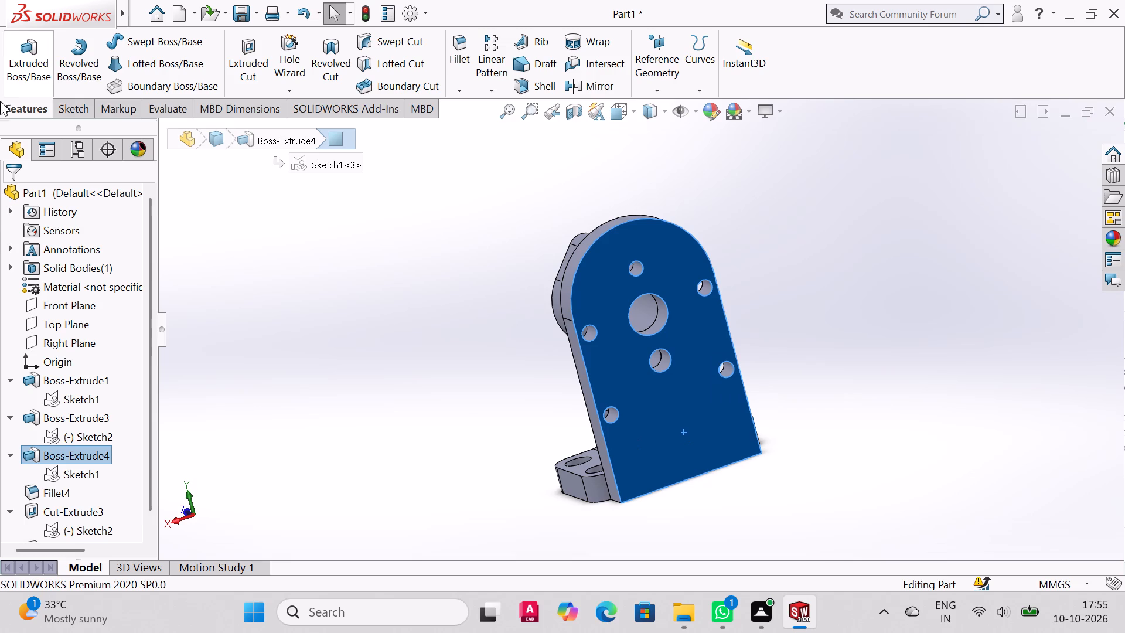
pyautogui.click(93, 115)
pyautogui.click(100, 29)
pyautogui.click(111, 47)
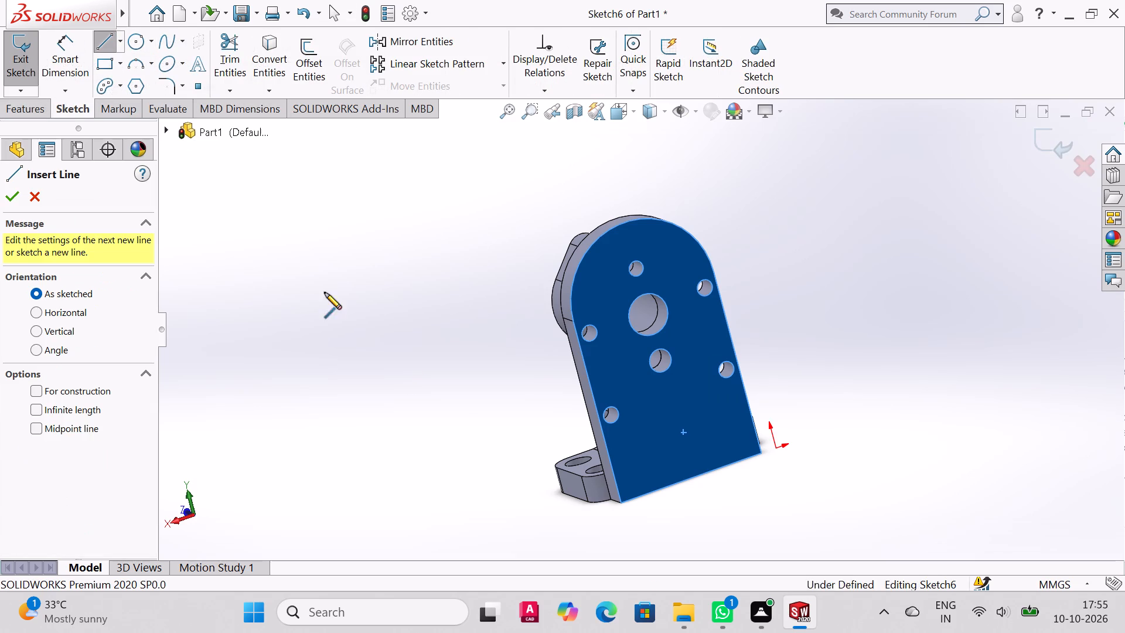
pyautogui.scroll(2, 677, 477)
pyautogui.scroll(-5, 677, 477)
pyautogui.scroll(3, 684, 489)
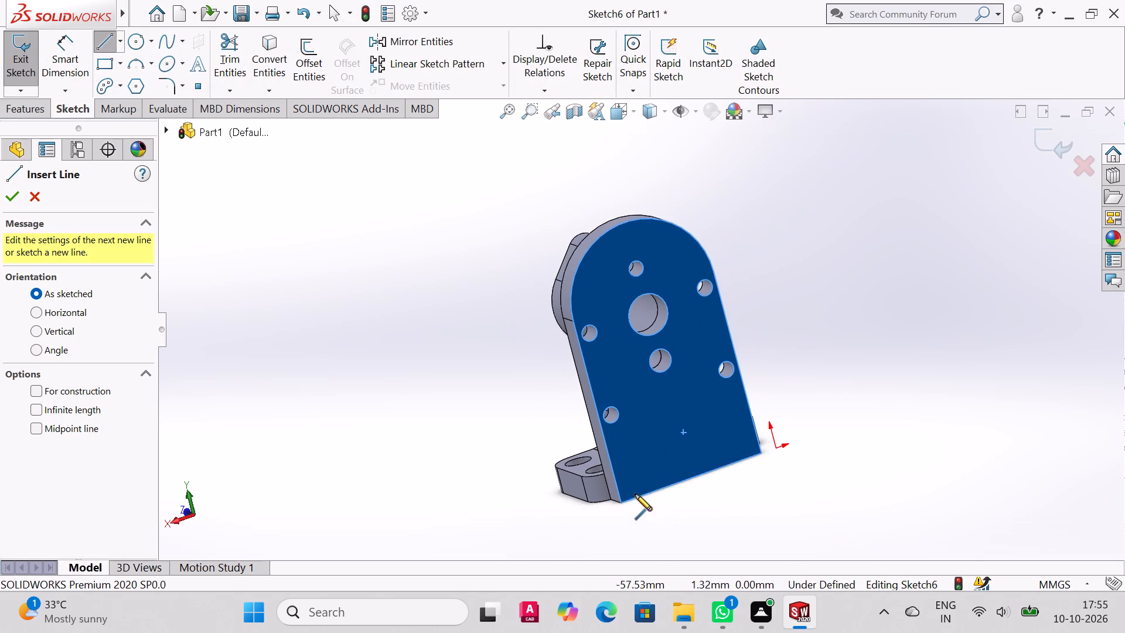
pyautogui.click(622, 502)
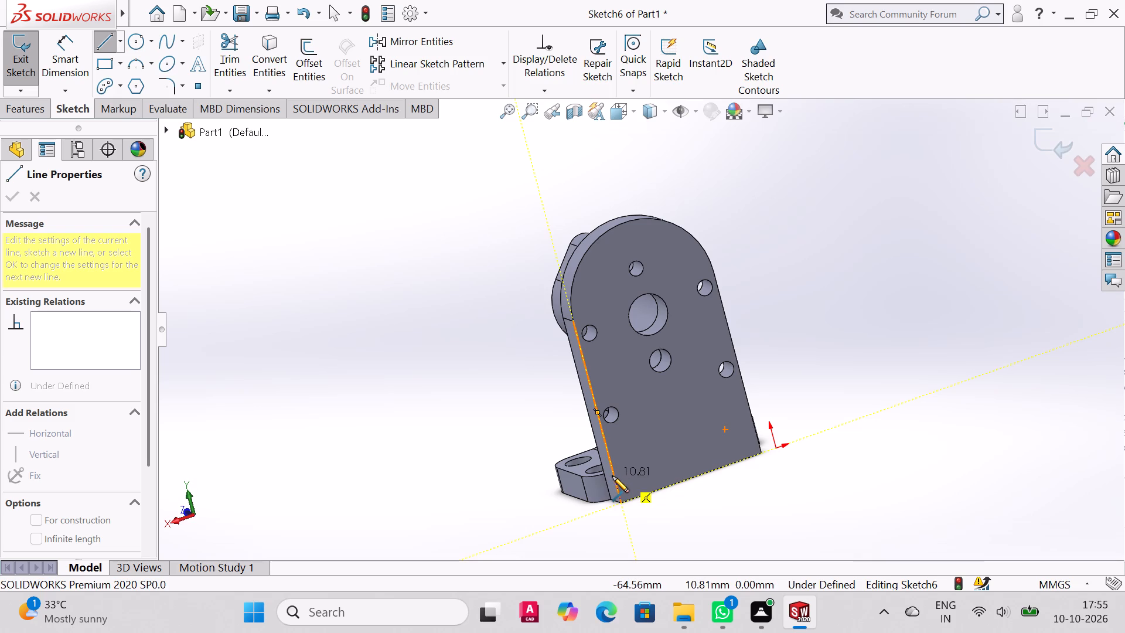
pyautogui.click(612, 476)
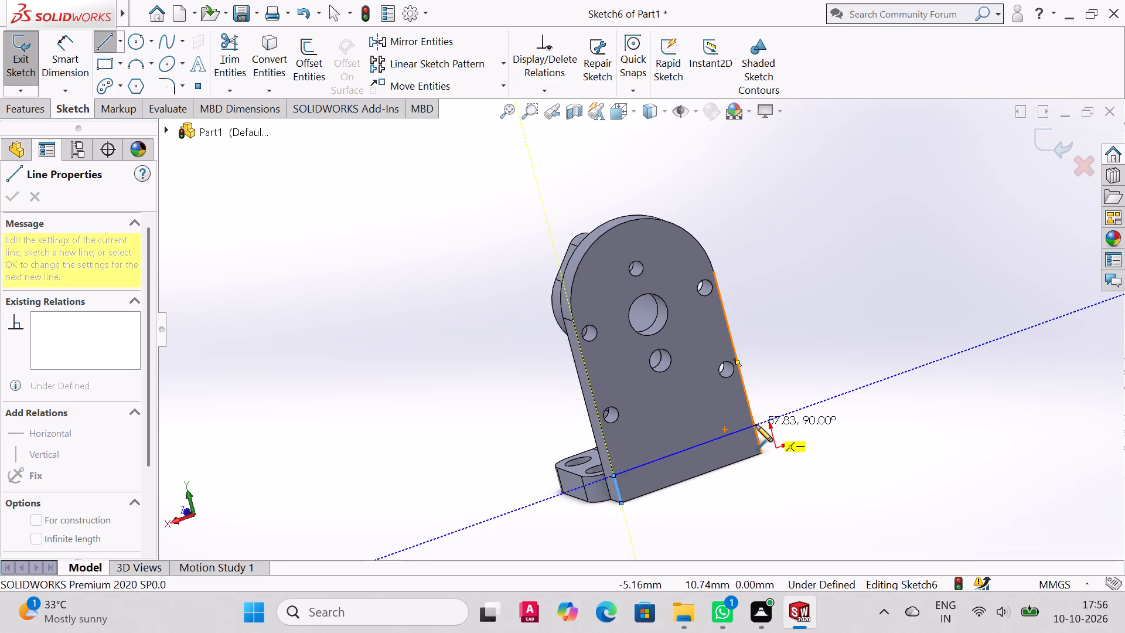
pyautogui.click(755, 425)
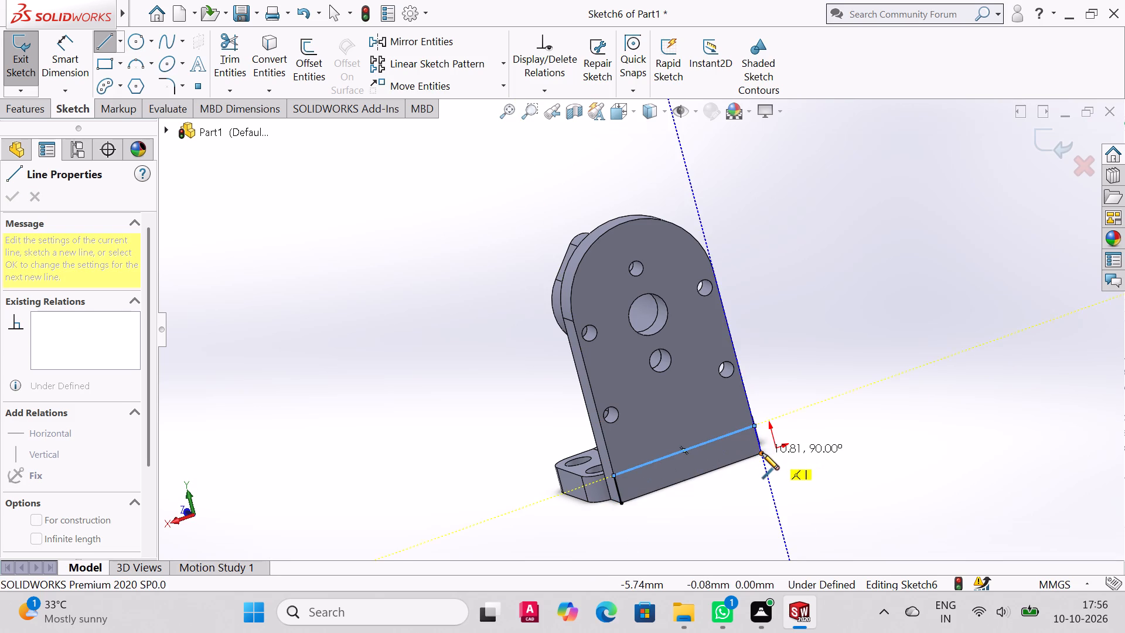
pyautogui.click(762, 453)
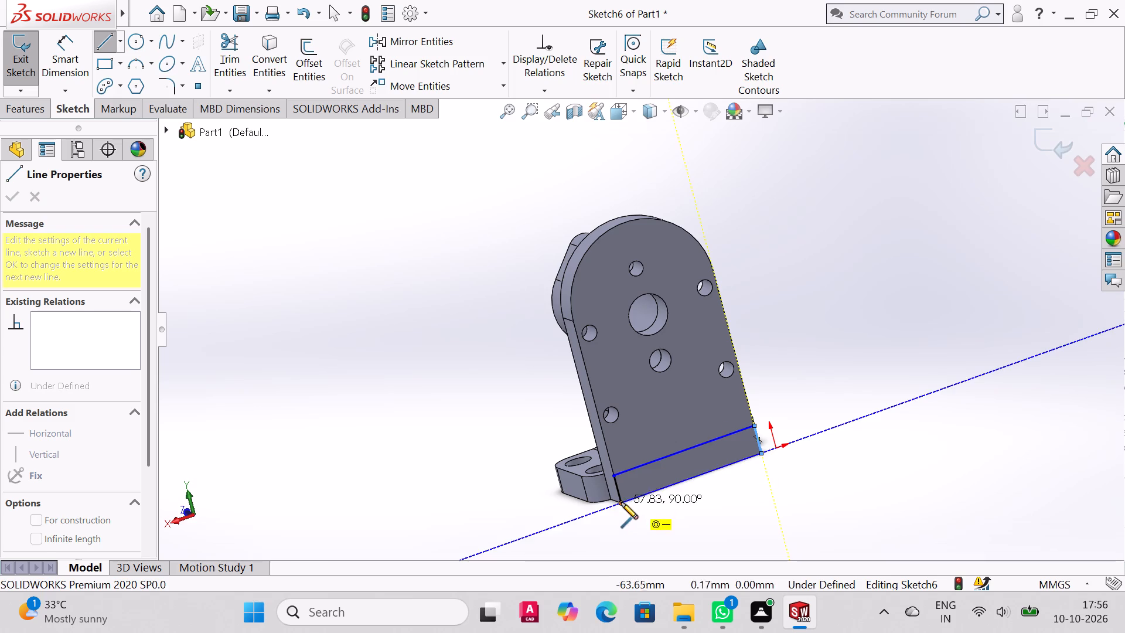
pyautogui.click(621, 502)
pyautogui.rightClick(623, 500)
pyautogui.click(666, 472)
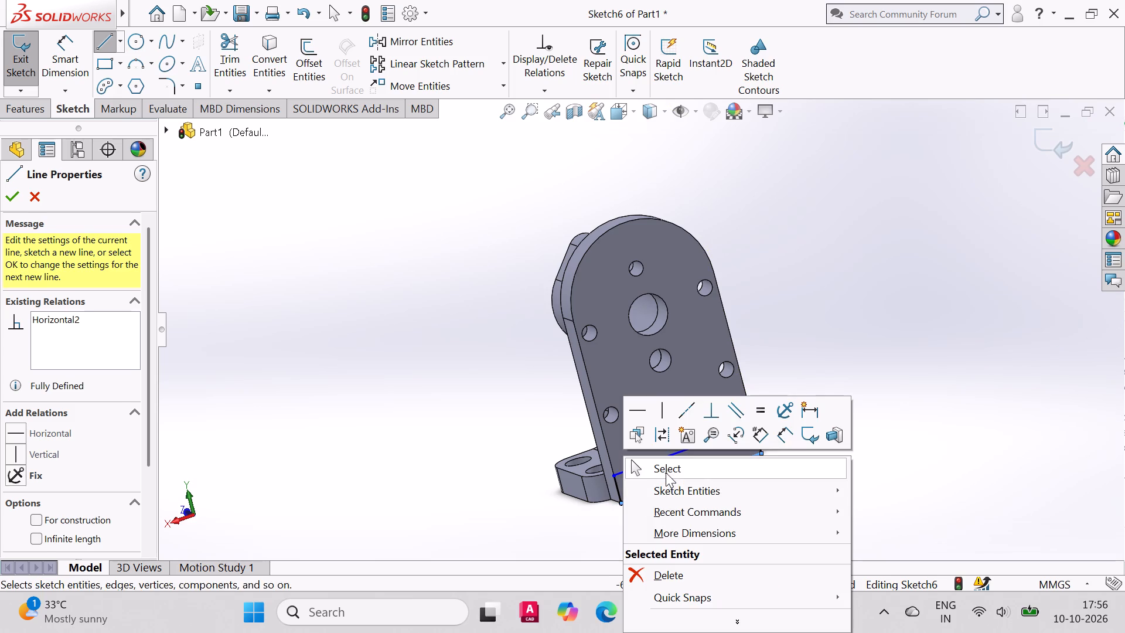
# Dimension the rectangle's short side as 10 mm and finish dimensioning.
pyautogui.scroll(2, 676, 481)
pyautogui.scroll(-4, 676, 481)
pyautogui.scroll(3, 676, 454)
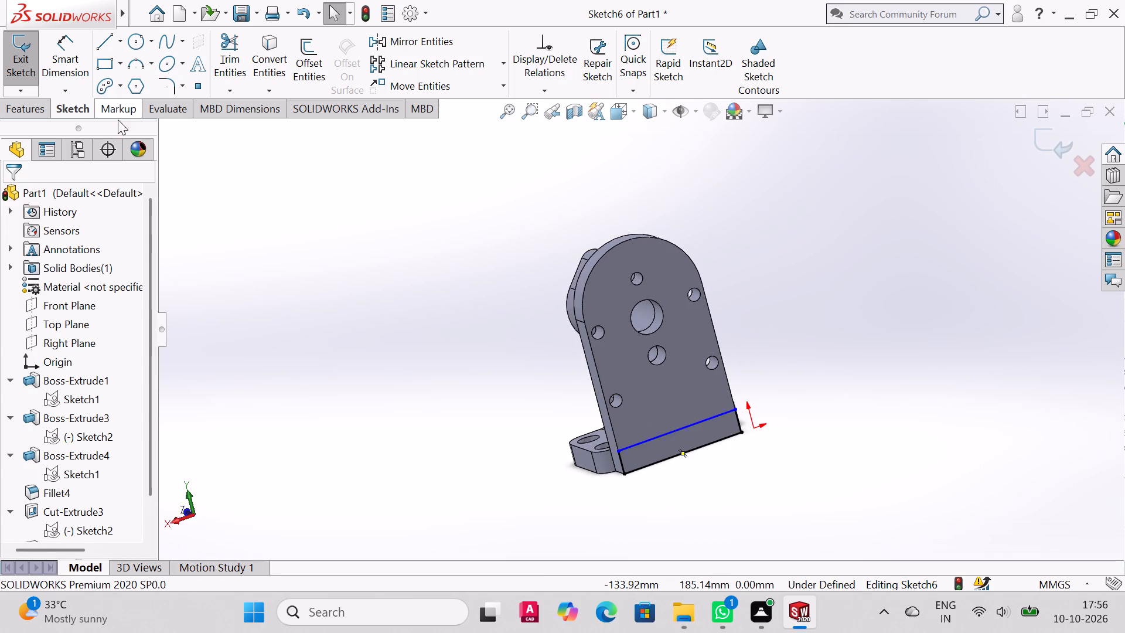
pyautogui.click(65, 38)
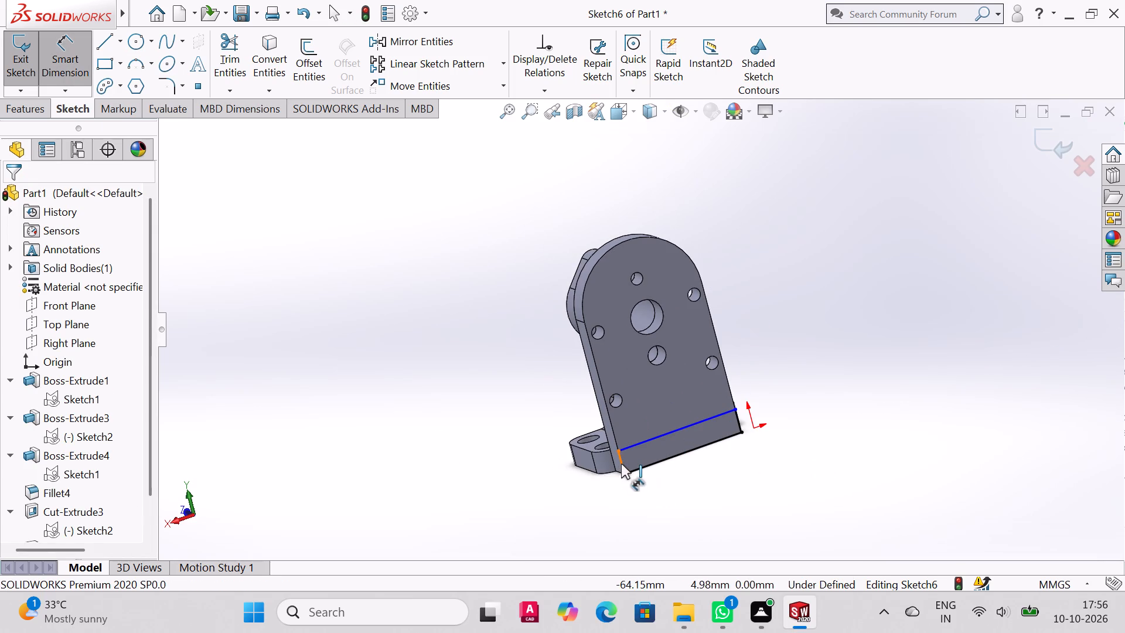
pyautogui.click(621, 464)
pyautogui.click(548, 494)
pyautogui.write('10')
pyautogui.press('Return')
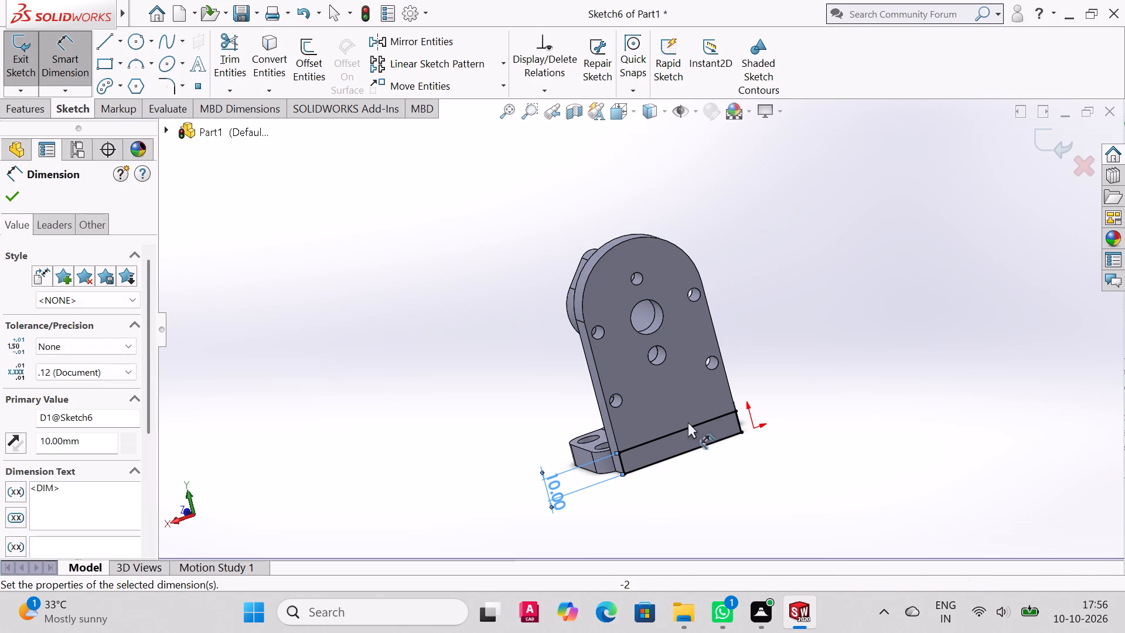
pyautogui.click(6, 192)
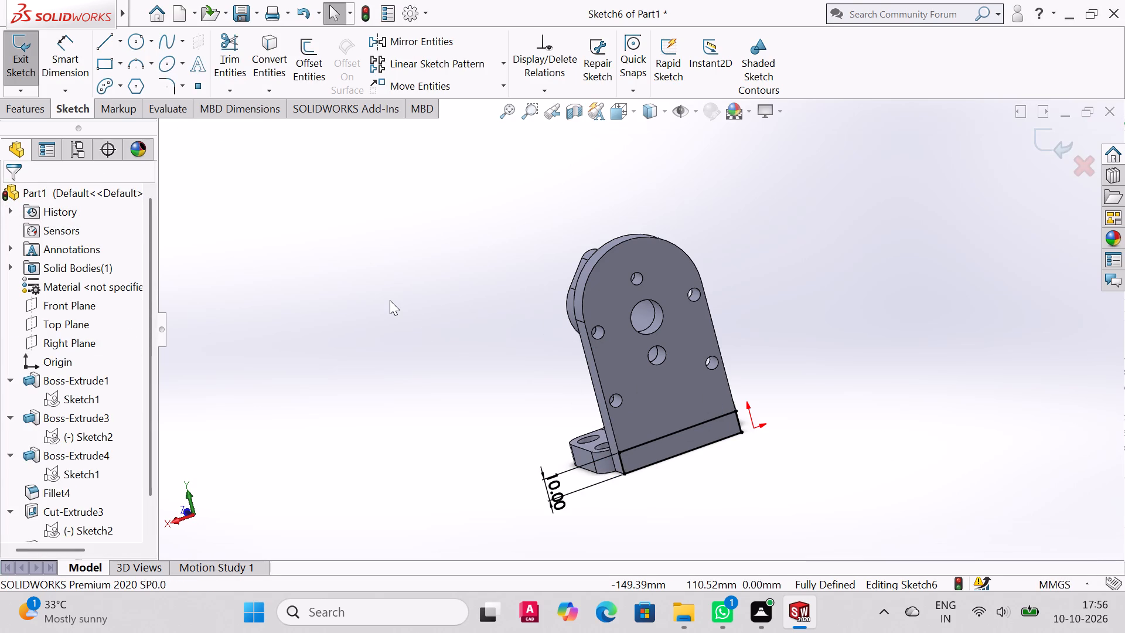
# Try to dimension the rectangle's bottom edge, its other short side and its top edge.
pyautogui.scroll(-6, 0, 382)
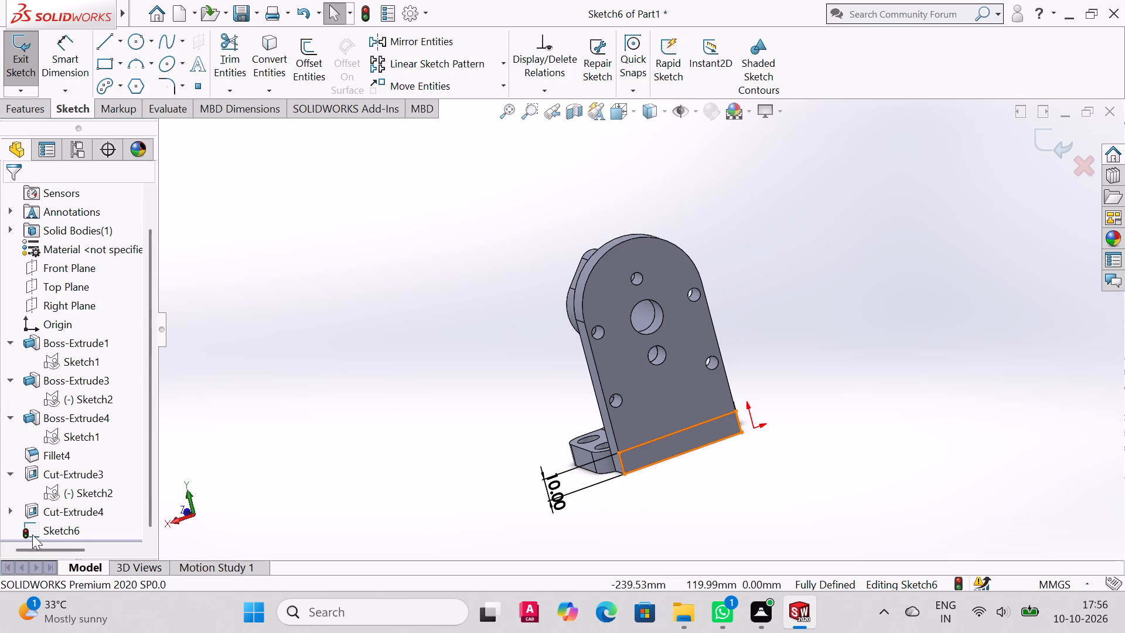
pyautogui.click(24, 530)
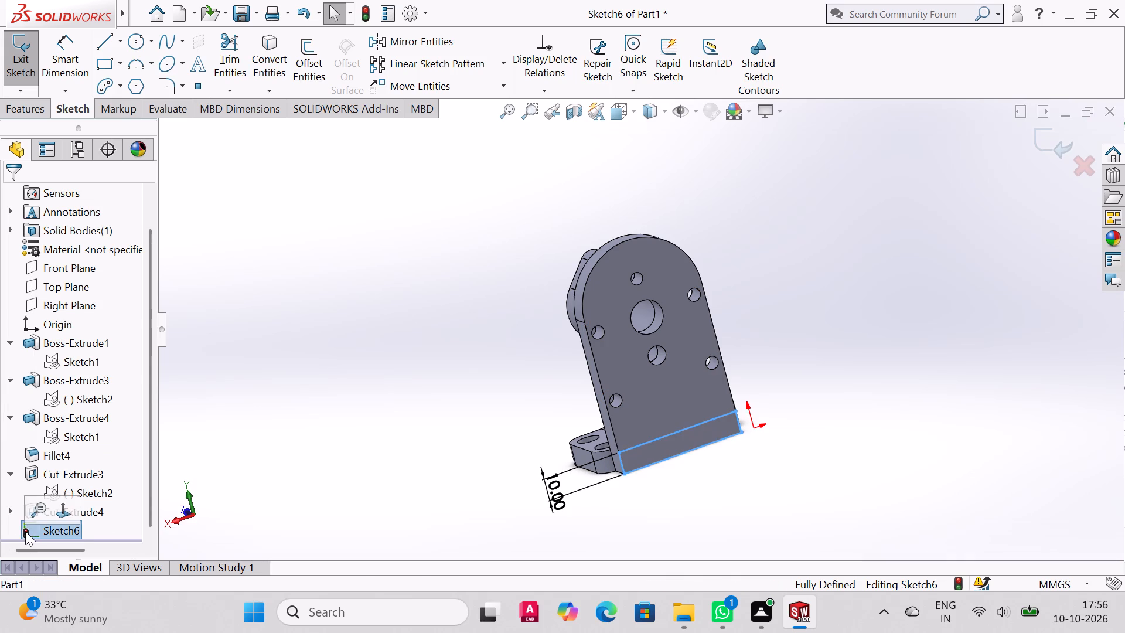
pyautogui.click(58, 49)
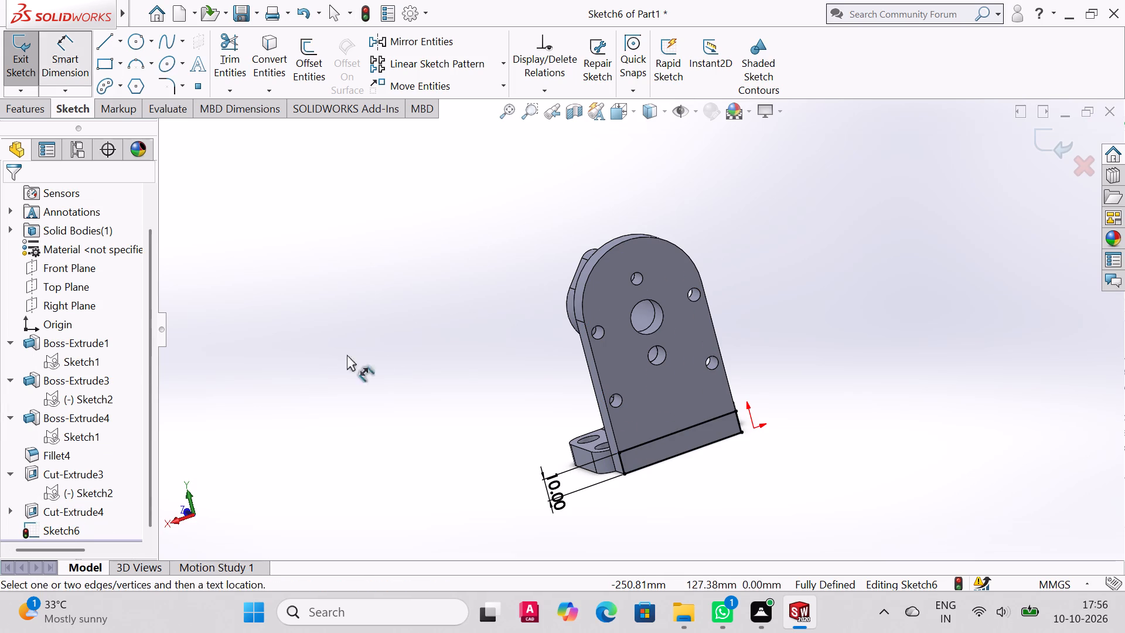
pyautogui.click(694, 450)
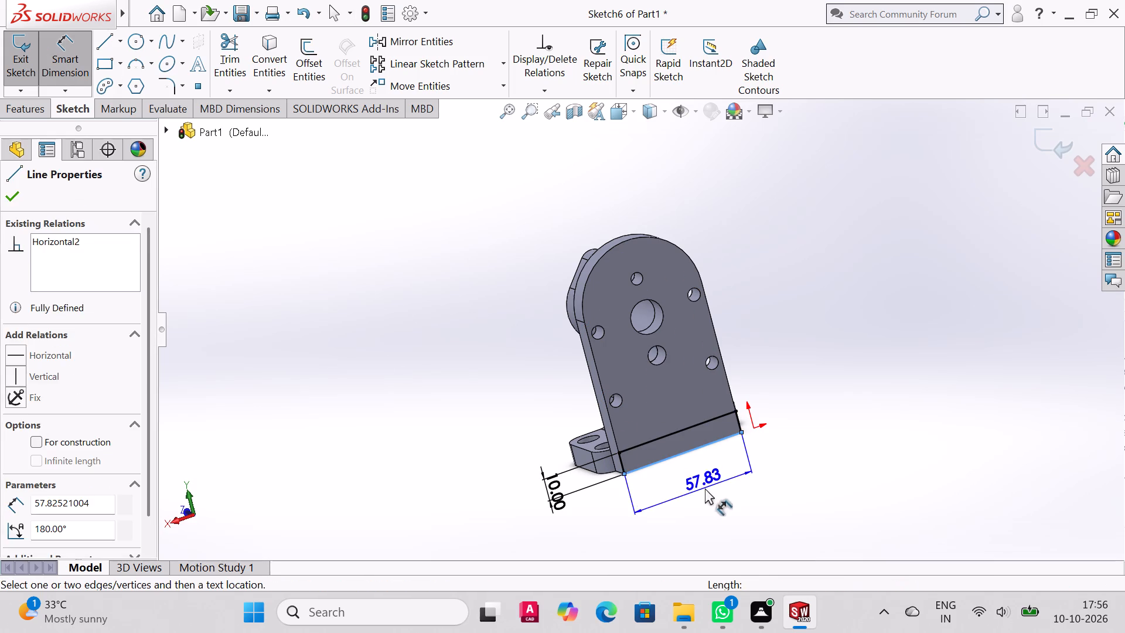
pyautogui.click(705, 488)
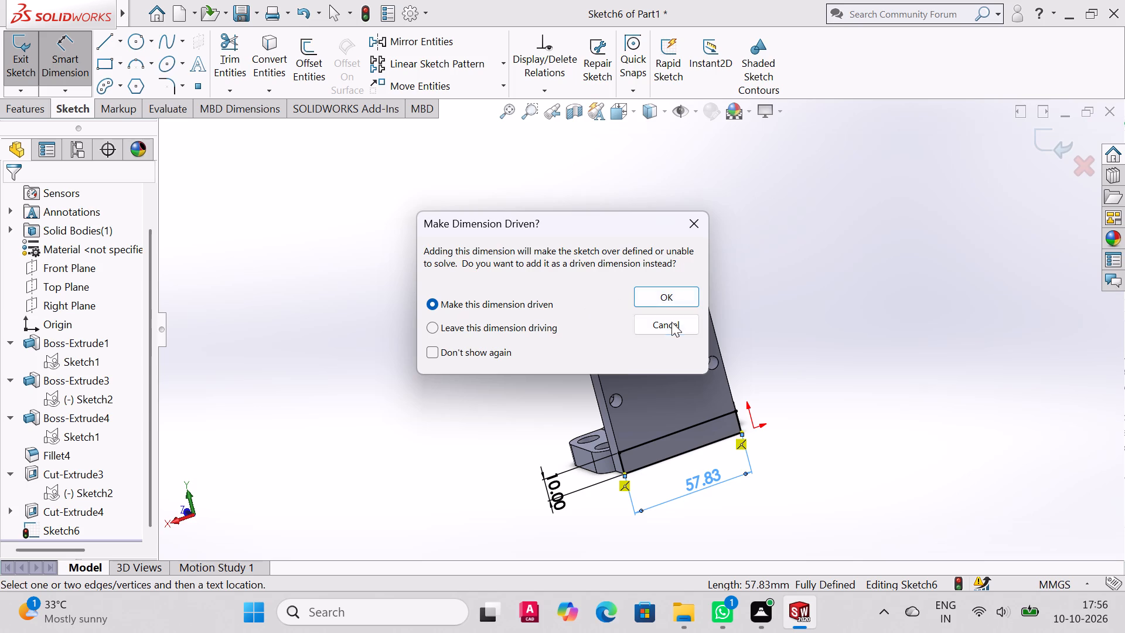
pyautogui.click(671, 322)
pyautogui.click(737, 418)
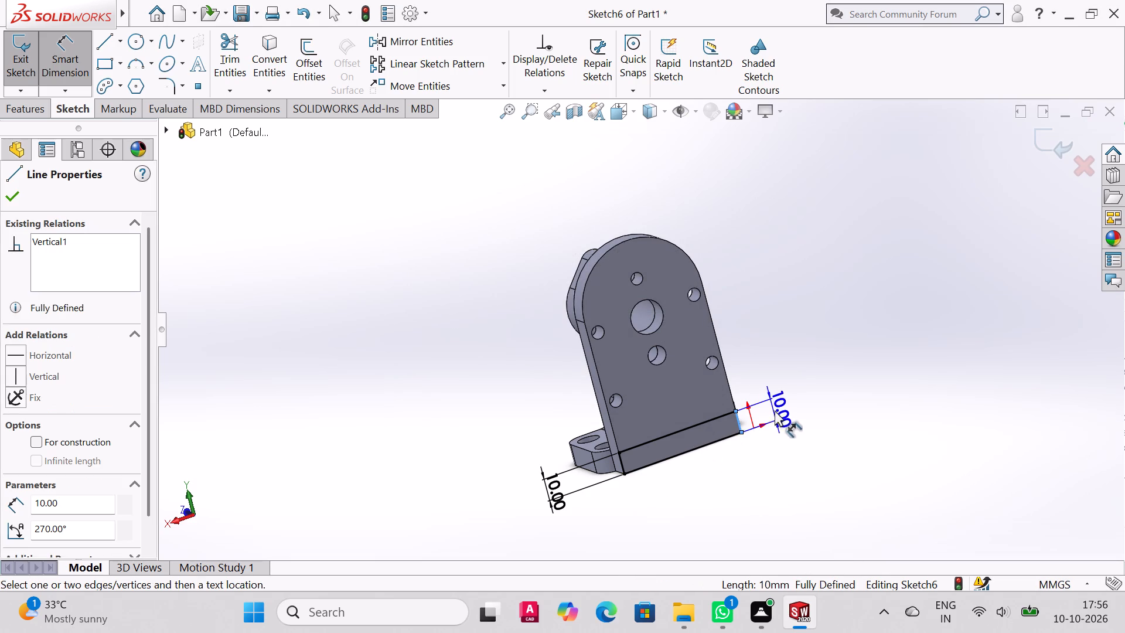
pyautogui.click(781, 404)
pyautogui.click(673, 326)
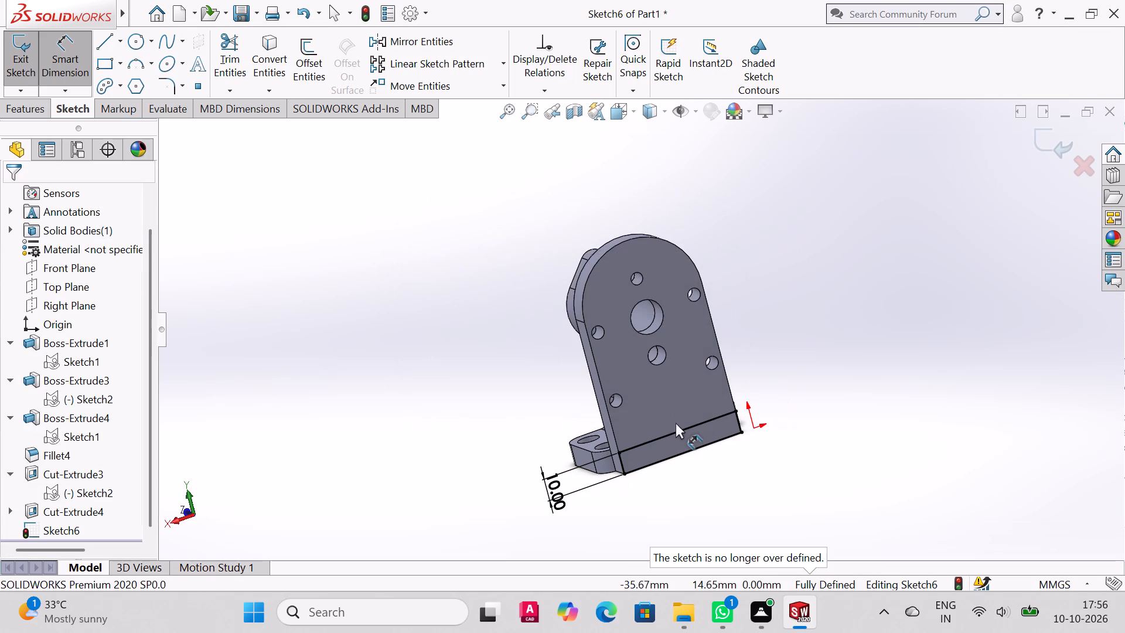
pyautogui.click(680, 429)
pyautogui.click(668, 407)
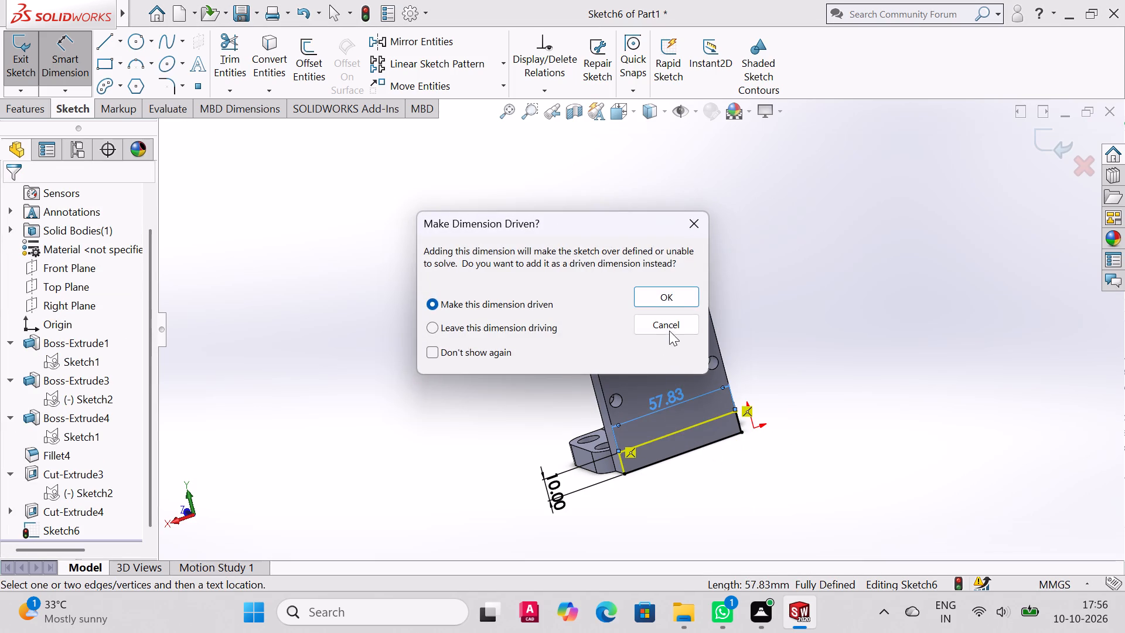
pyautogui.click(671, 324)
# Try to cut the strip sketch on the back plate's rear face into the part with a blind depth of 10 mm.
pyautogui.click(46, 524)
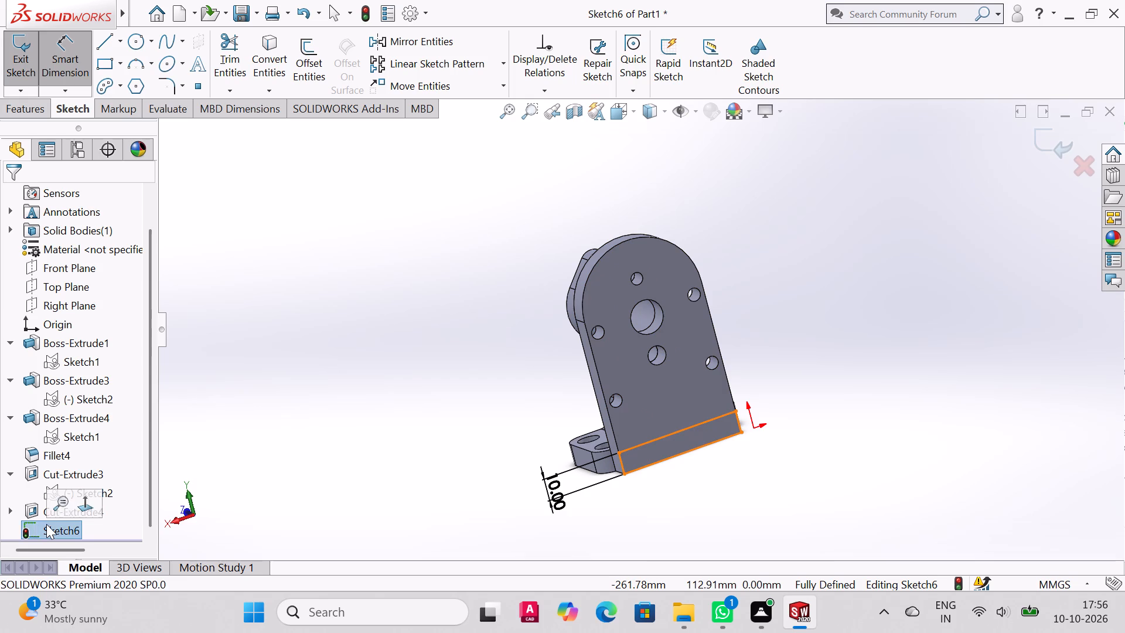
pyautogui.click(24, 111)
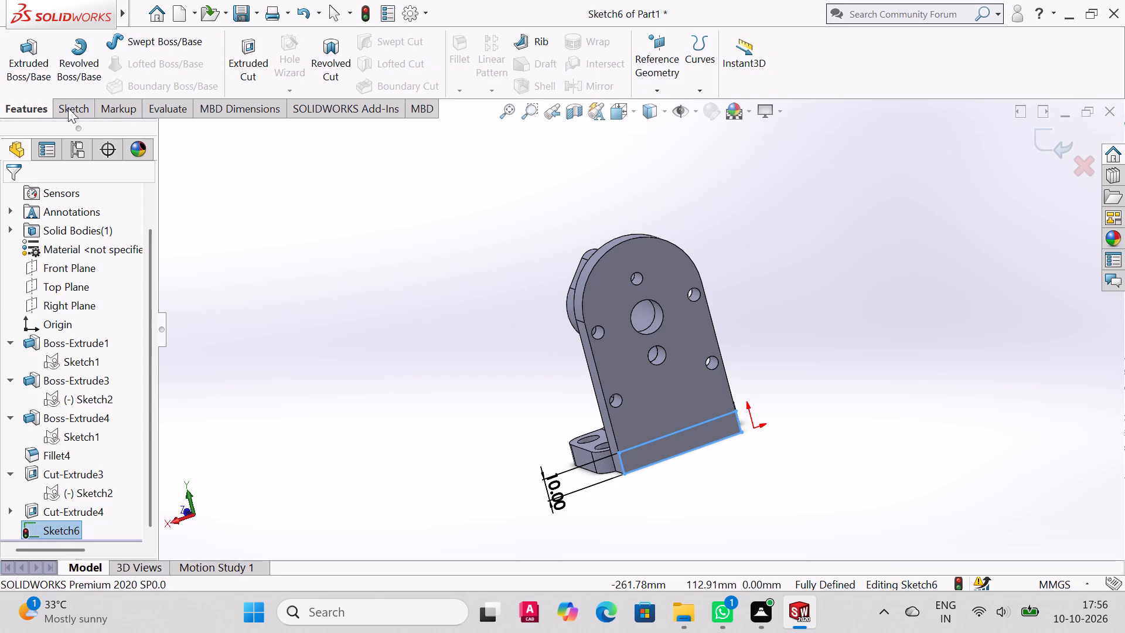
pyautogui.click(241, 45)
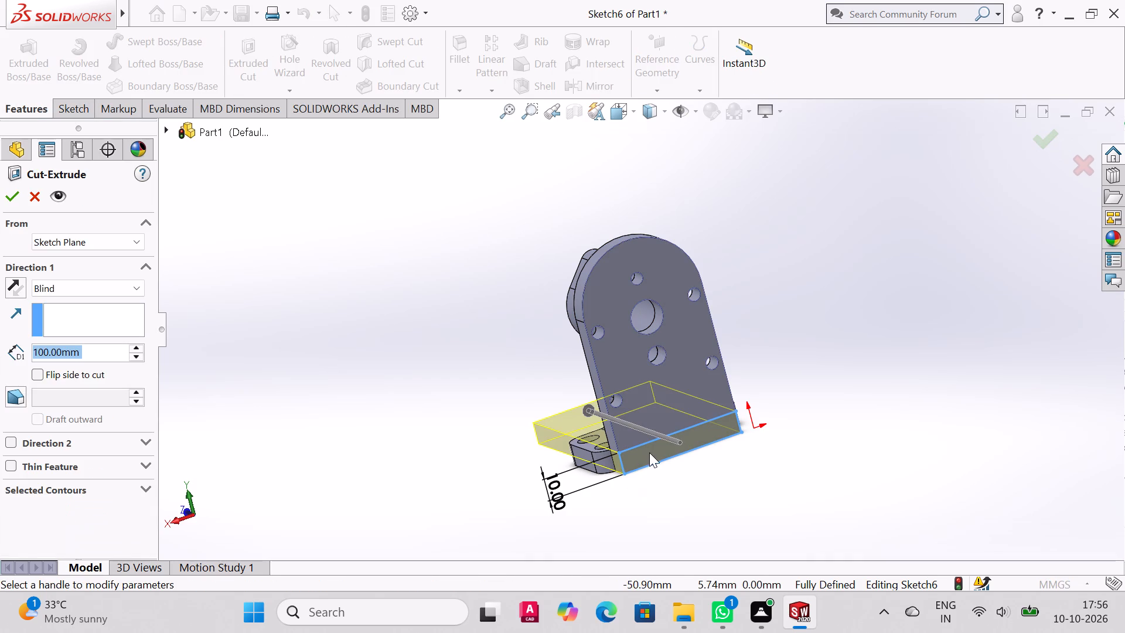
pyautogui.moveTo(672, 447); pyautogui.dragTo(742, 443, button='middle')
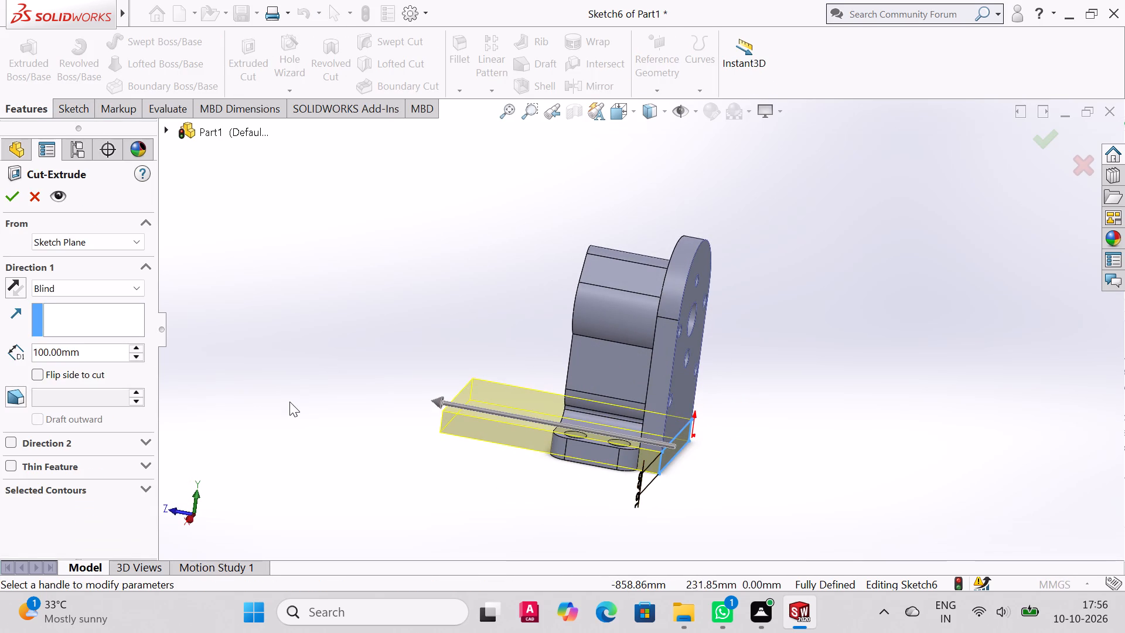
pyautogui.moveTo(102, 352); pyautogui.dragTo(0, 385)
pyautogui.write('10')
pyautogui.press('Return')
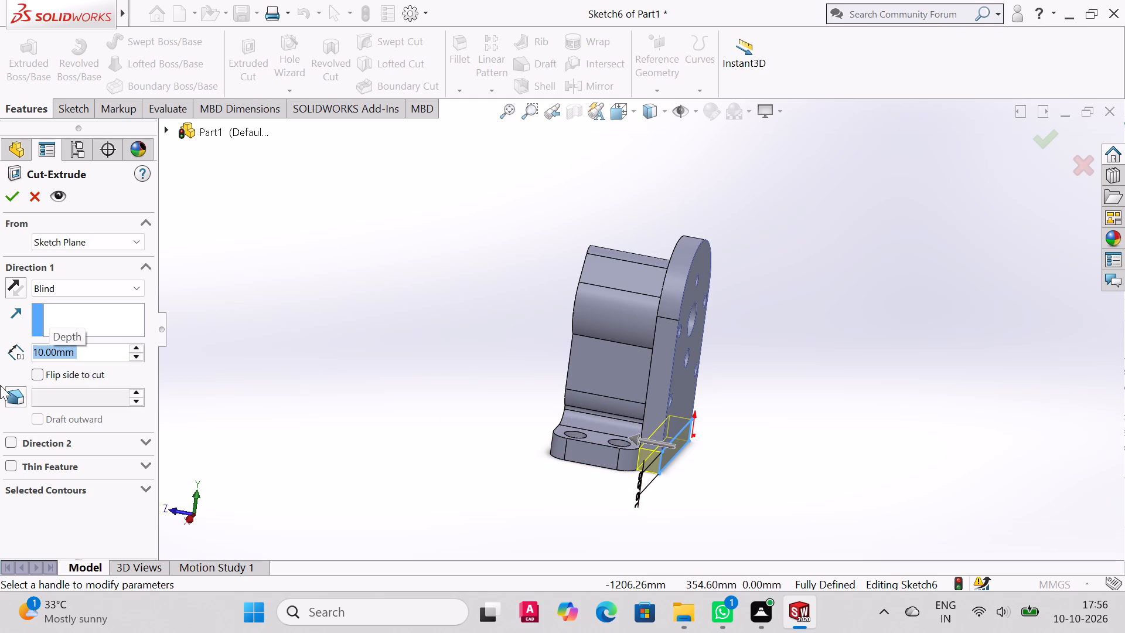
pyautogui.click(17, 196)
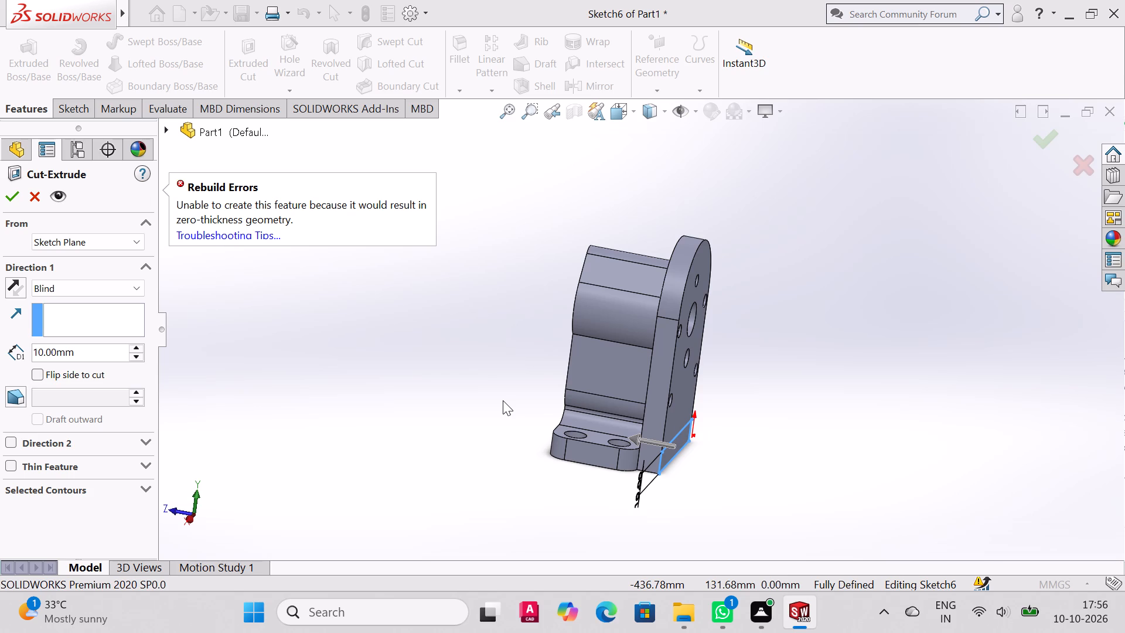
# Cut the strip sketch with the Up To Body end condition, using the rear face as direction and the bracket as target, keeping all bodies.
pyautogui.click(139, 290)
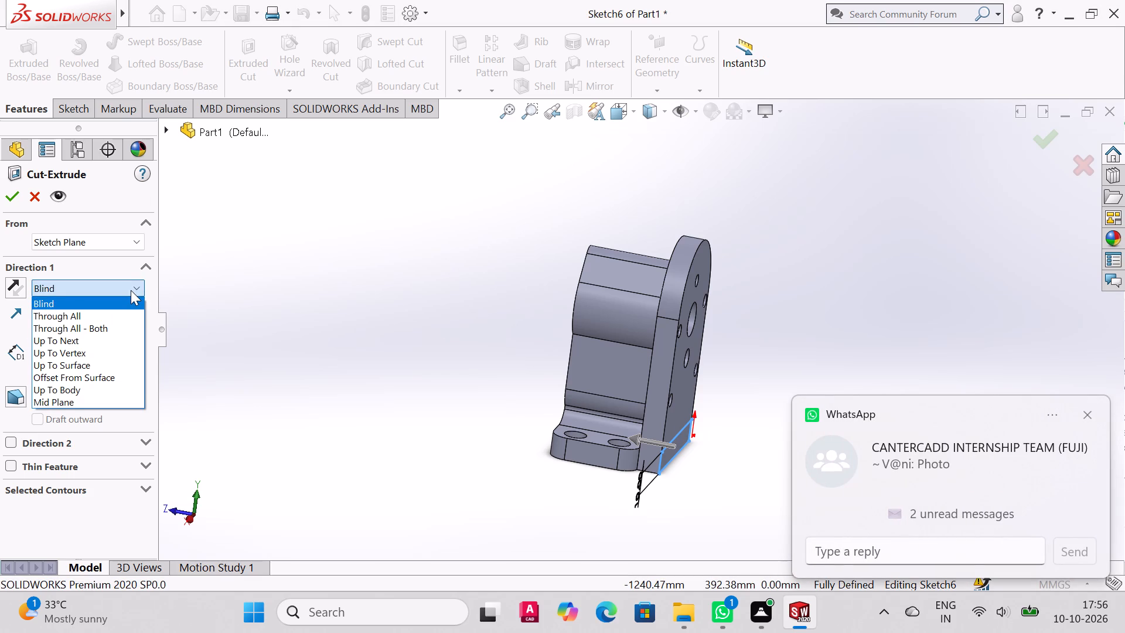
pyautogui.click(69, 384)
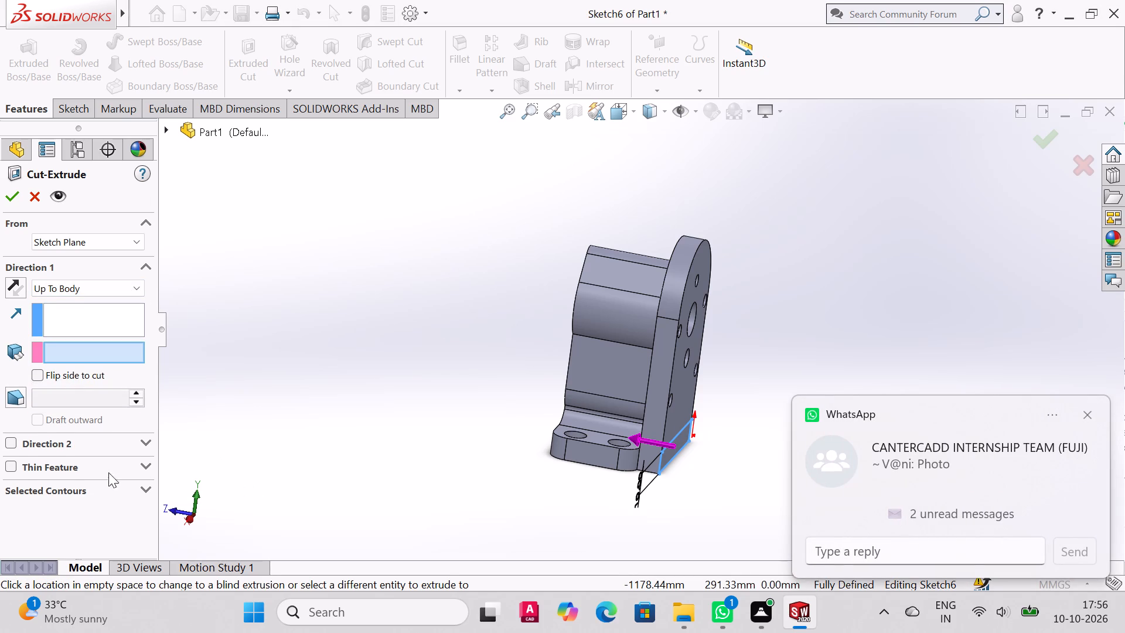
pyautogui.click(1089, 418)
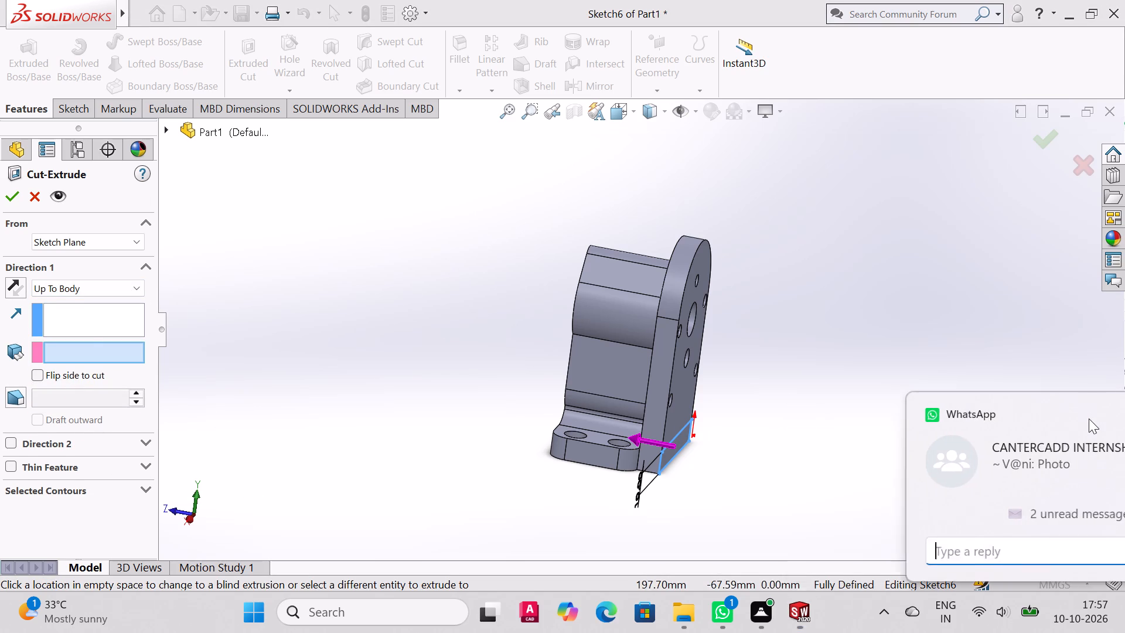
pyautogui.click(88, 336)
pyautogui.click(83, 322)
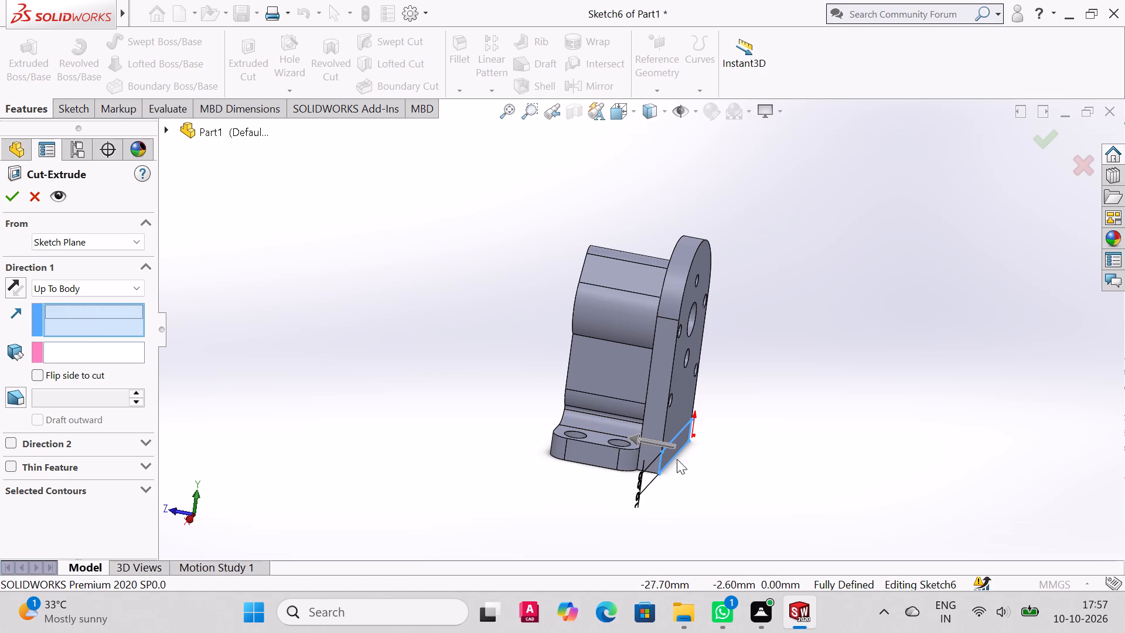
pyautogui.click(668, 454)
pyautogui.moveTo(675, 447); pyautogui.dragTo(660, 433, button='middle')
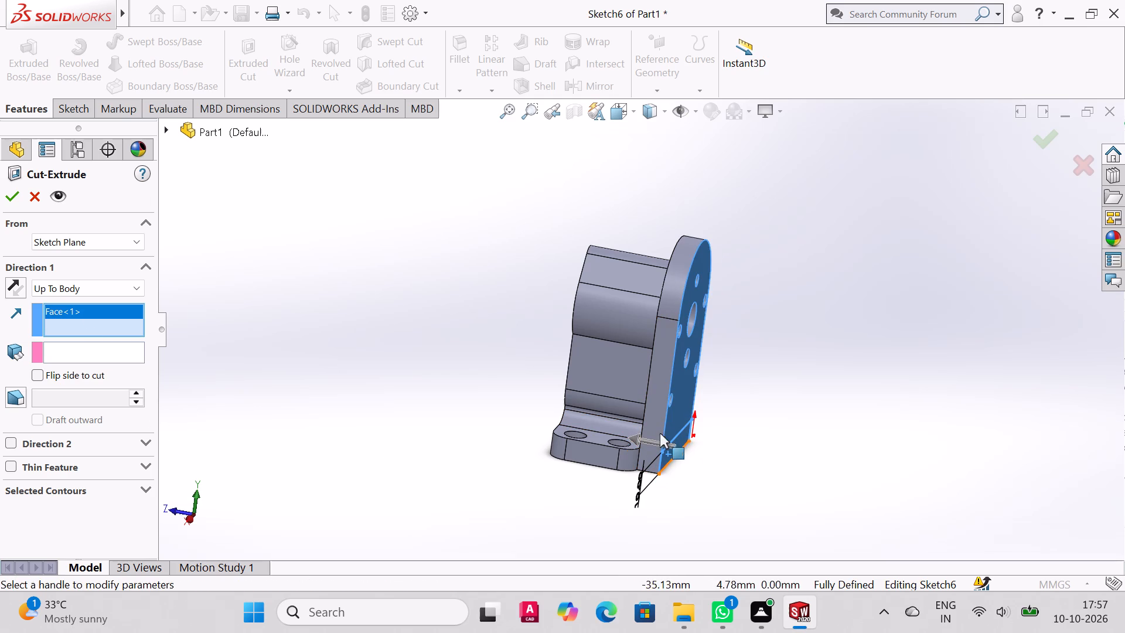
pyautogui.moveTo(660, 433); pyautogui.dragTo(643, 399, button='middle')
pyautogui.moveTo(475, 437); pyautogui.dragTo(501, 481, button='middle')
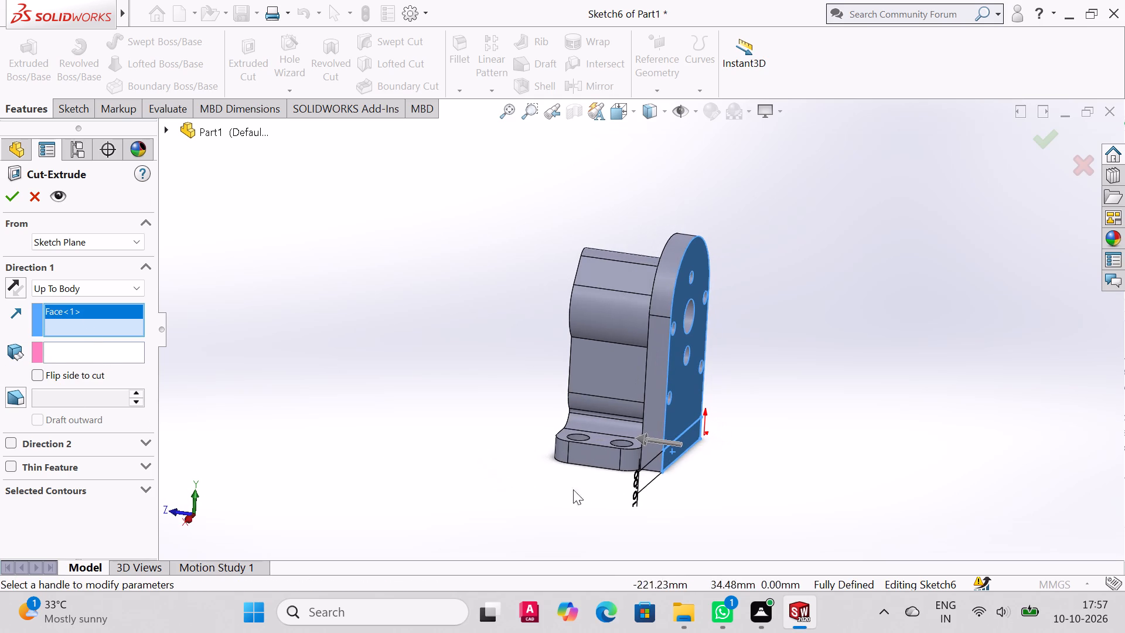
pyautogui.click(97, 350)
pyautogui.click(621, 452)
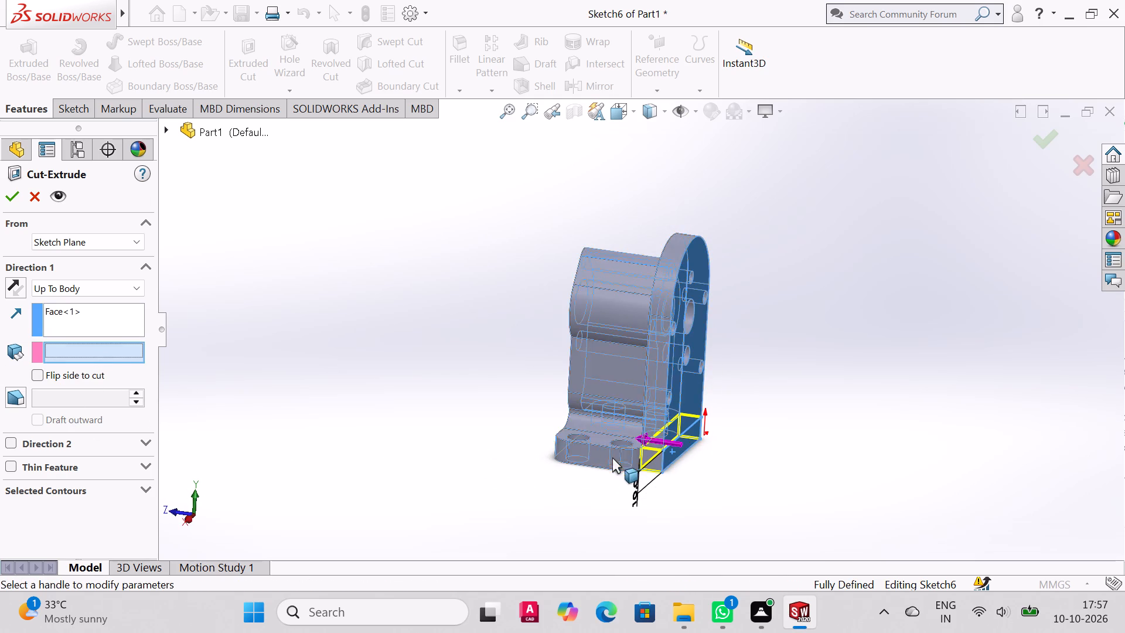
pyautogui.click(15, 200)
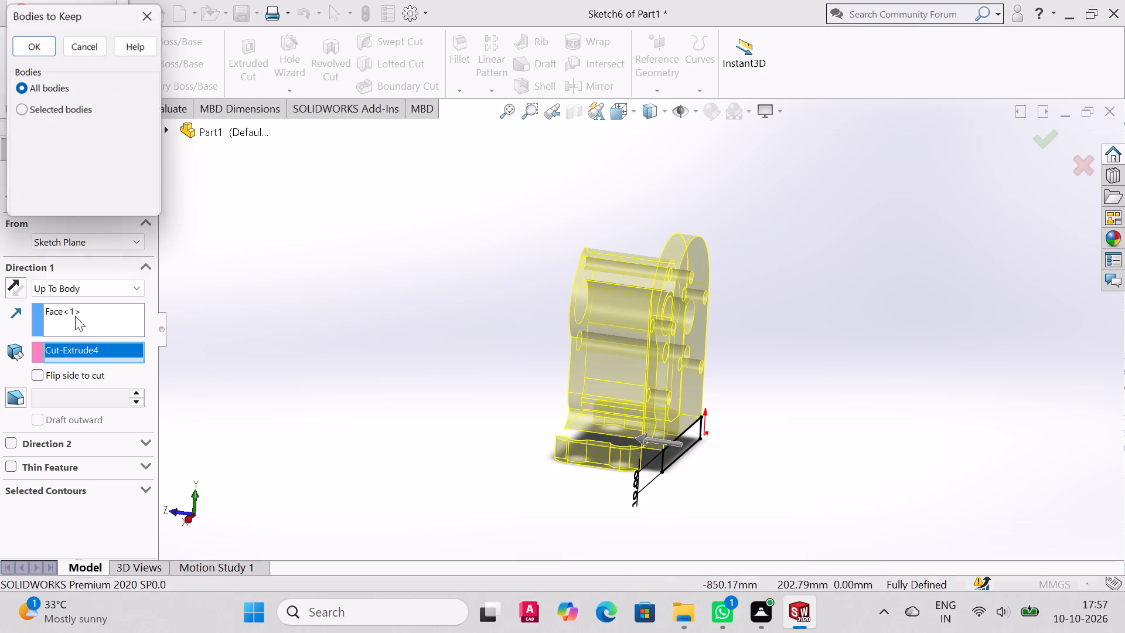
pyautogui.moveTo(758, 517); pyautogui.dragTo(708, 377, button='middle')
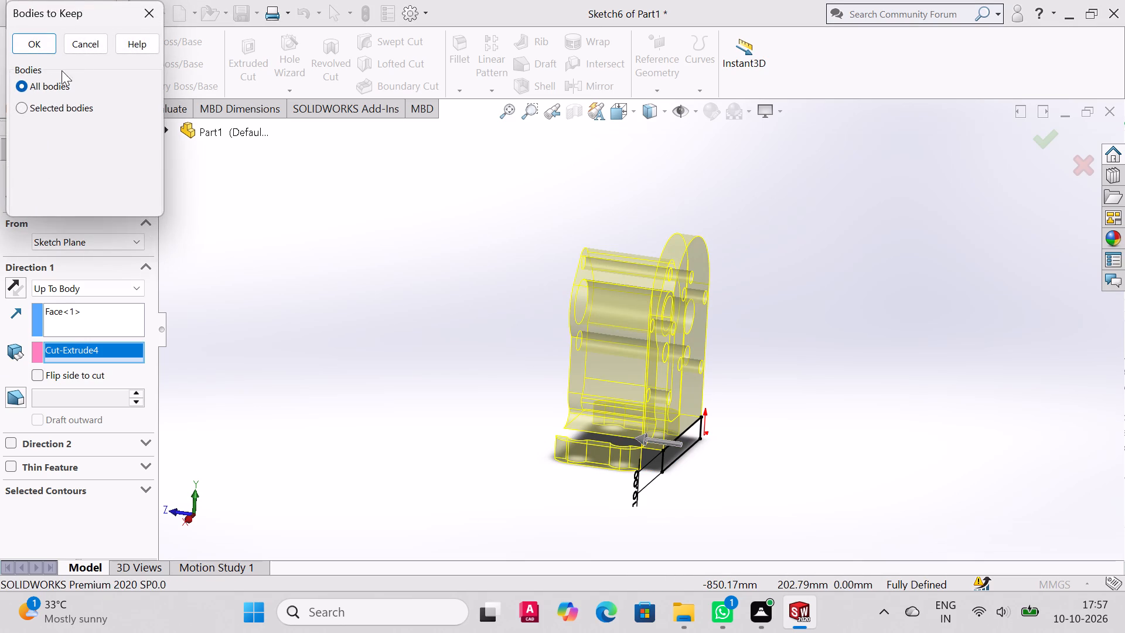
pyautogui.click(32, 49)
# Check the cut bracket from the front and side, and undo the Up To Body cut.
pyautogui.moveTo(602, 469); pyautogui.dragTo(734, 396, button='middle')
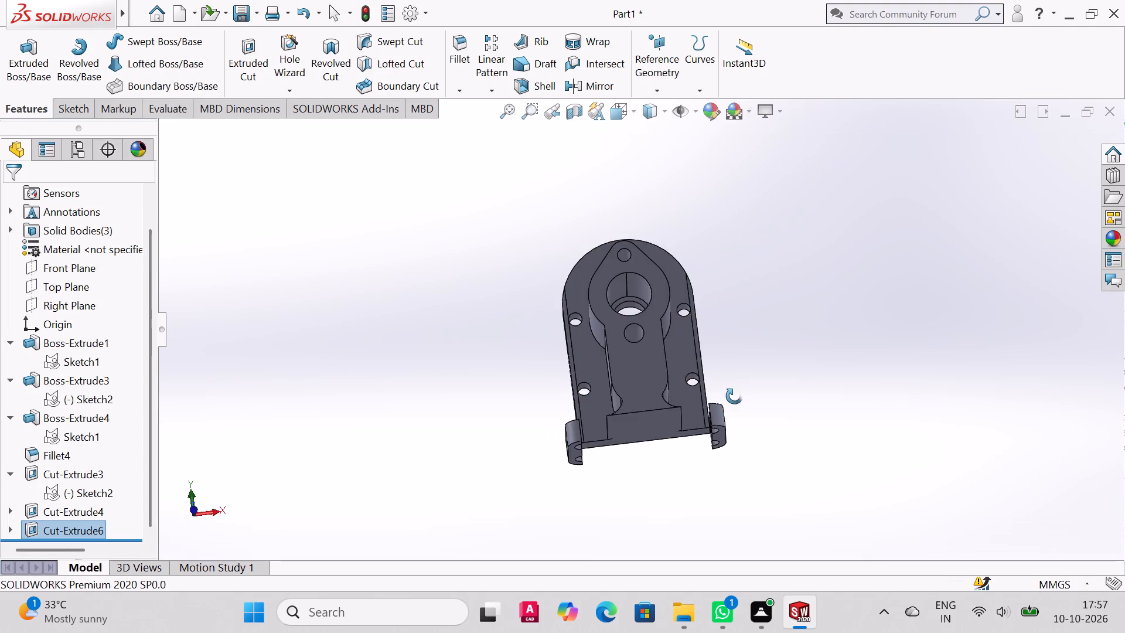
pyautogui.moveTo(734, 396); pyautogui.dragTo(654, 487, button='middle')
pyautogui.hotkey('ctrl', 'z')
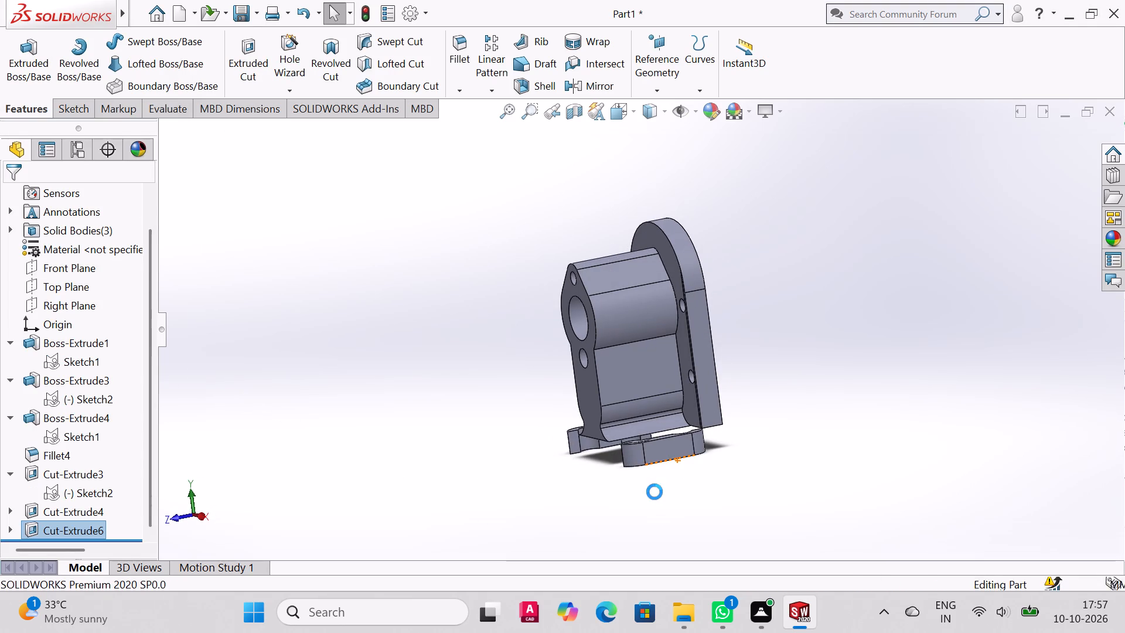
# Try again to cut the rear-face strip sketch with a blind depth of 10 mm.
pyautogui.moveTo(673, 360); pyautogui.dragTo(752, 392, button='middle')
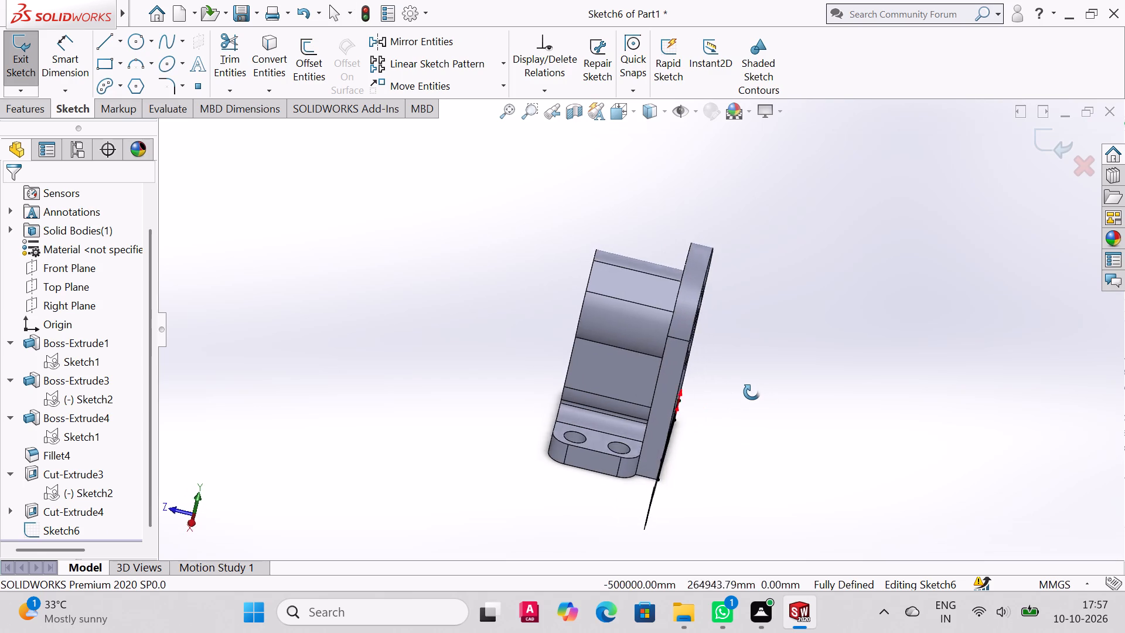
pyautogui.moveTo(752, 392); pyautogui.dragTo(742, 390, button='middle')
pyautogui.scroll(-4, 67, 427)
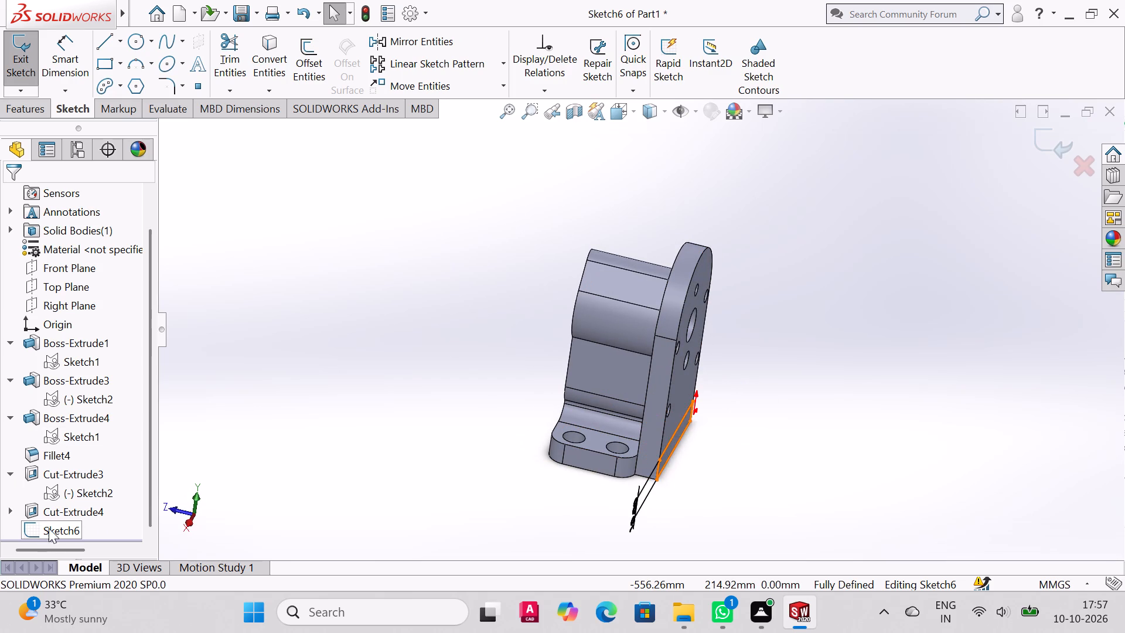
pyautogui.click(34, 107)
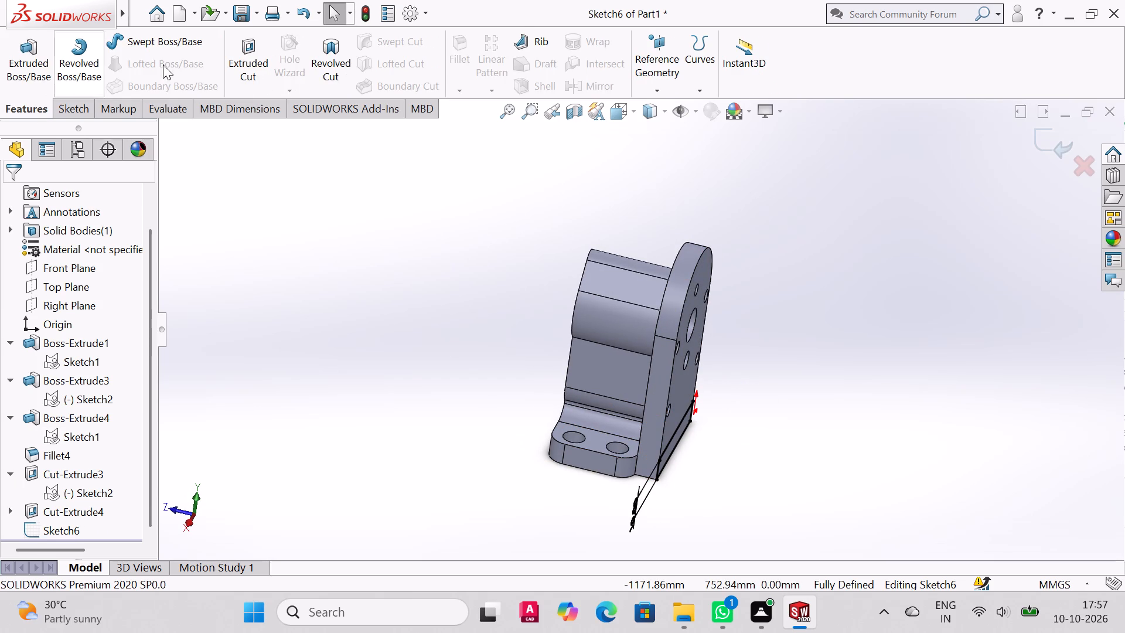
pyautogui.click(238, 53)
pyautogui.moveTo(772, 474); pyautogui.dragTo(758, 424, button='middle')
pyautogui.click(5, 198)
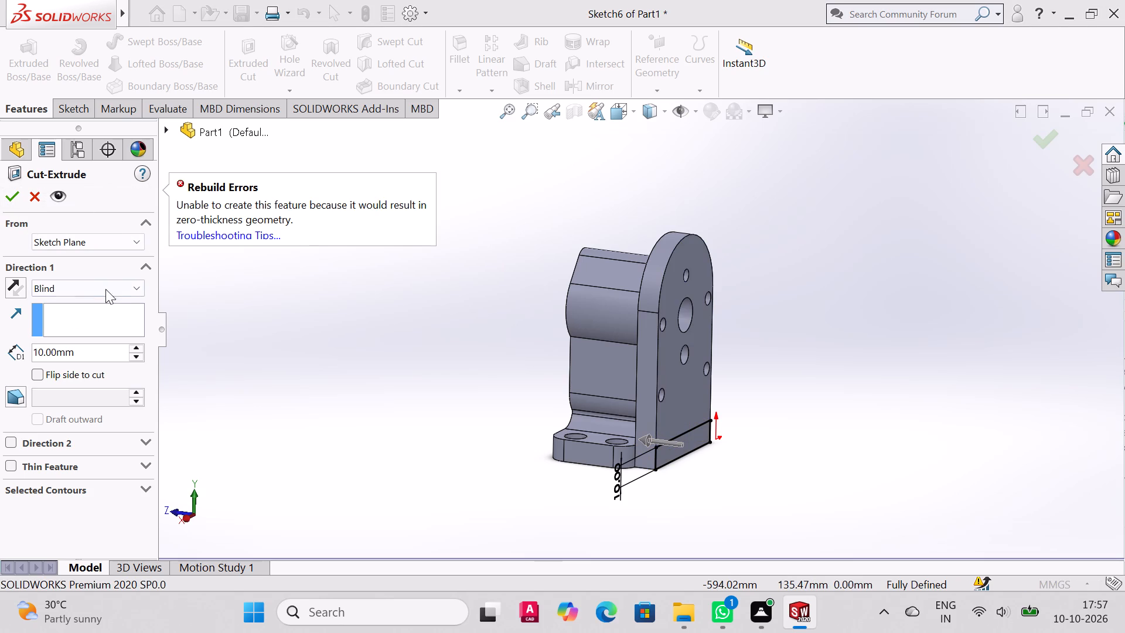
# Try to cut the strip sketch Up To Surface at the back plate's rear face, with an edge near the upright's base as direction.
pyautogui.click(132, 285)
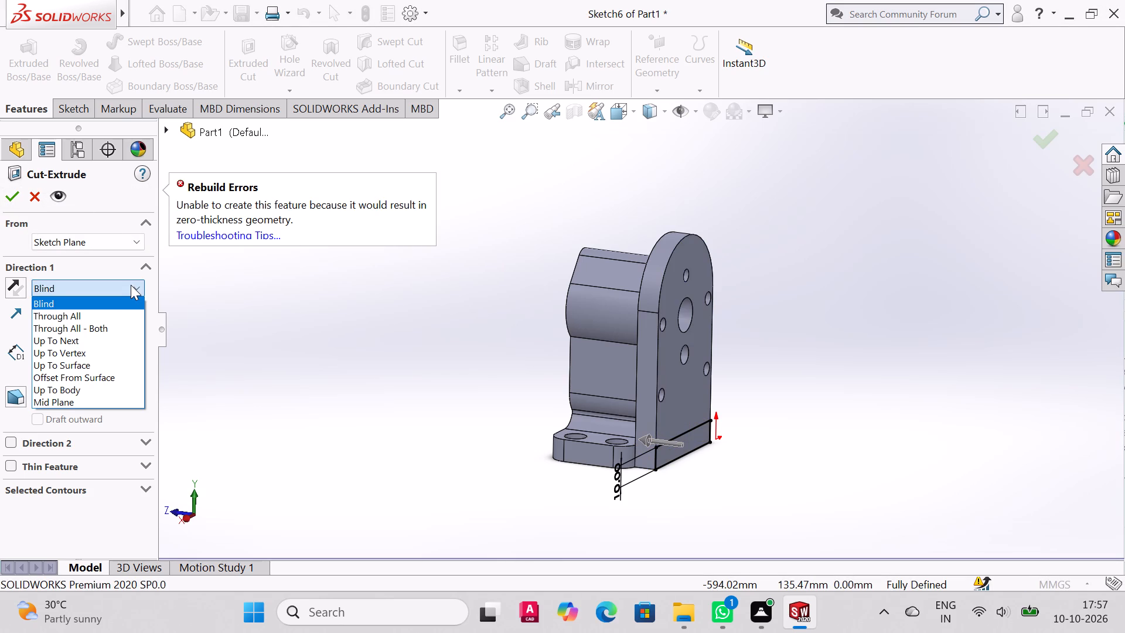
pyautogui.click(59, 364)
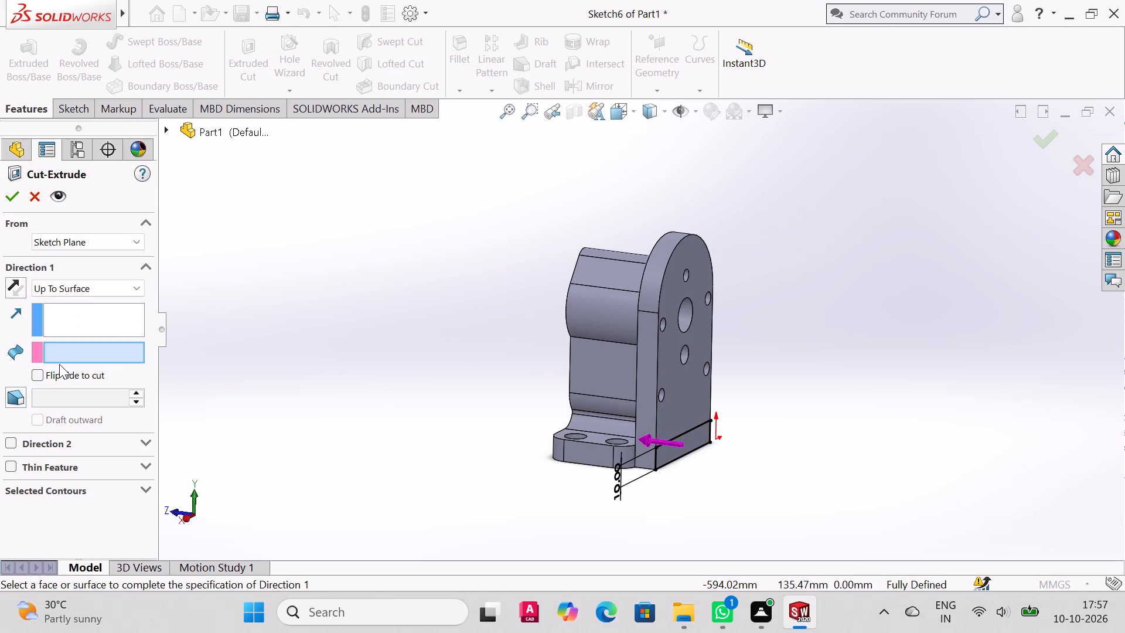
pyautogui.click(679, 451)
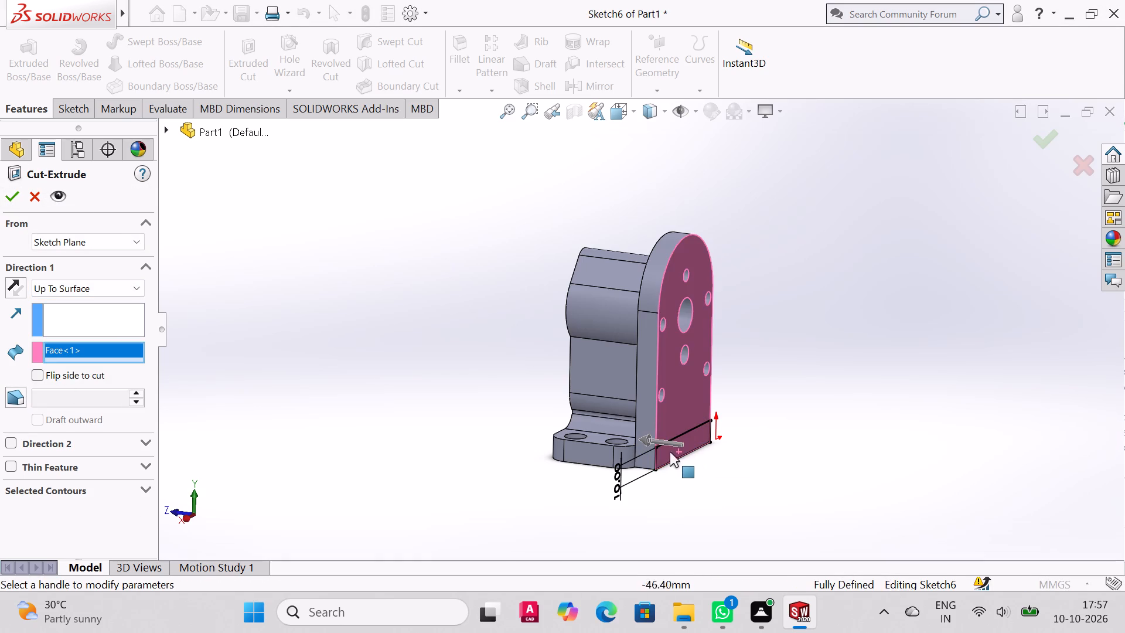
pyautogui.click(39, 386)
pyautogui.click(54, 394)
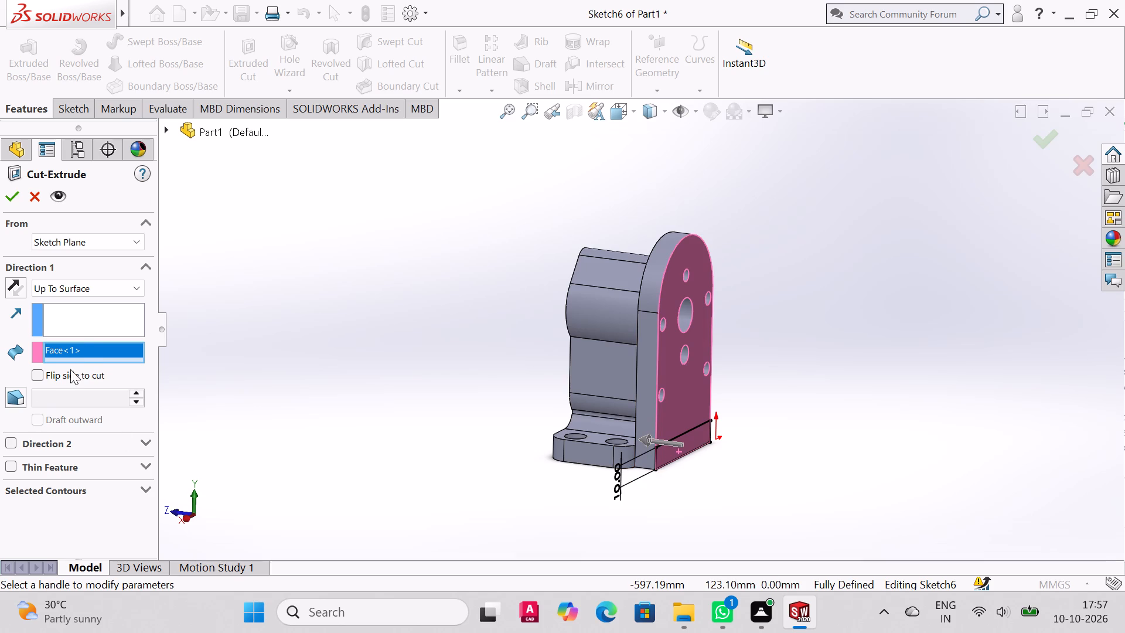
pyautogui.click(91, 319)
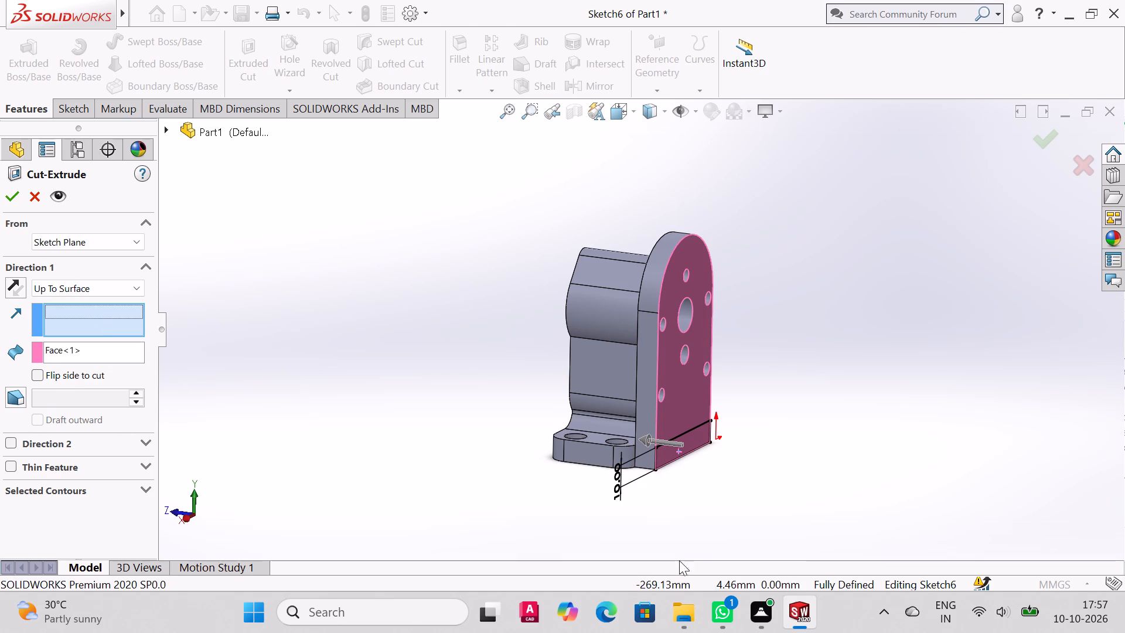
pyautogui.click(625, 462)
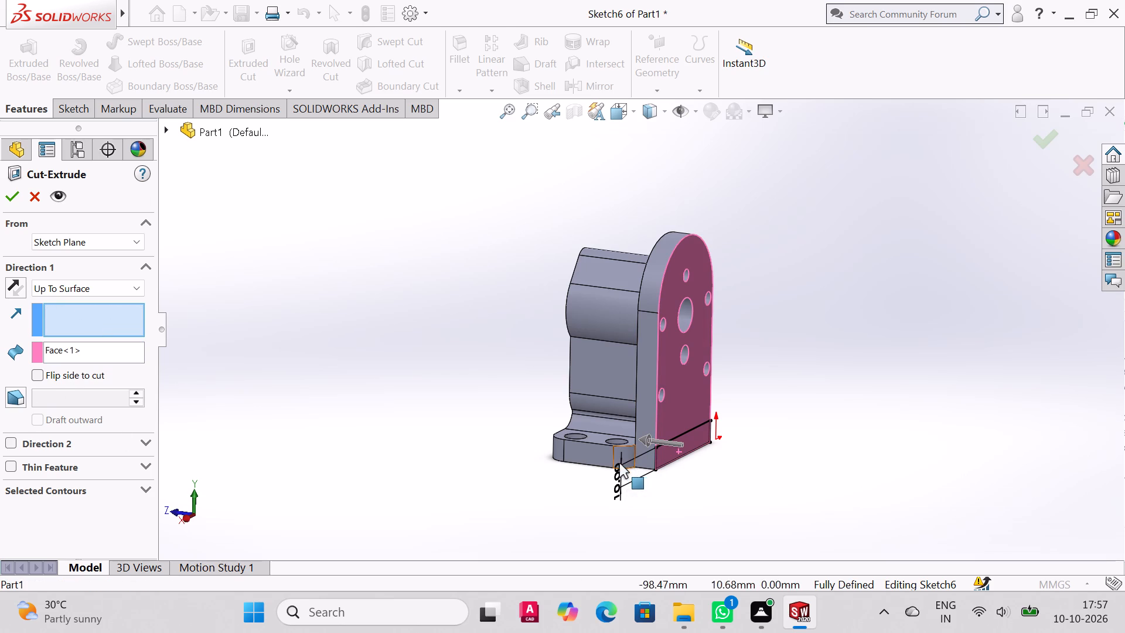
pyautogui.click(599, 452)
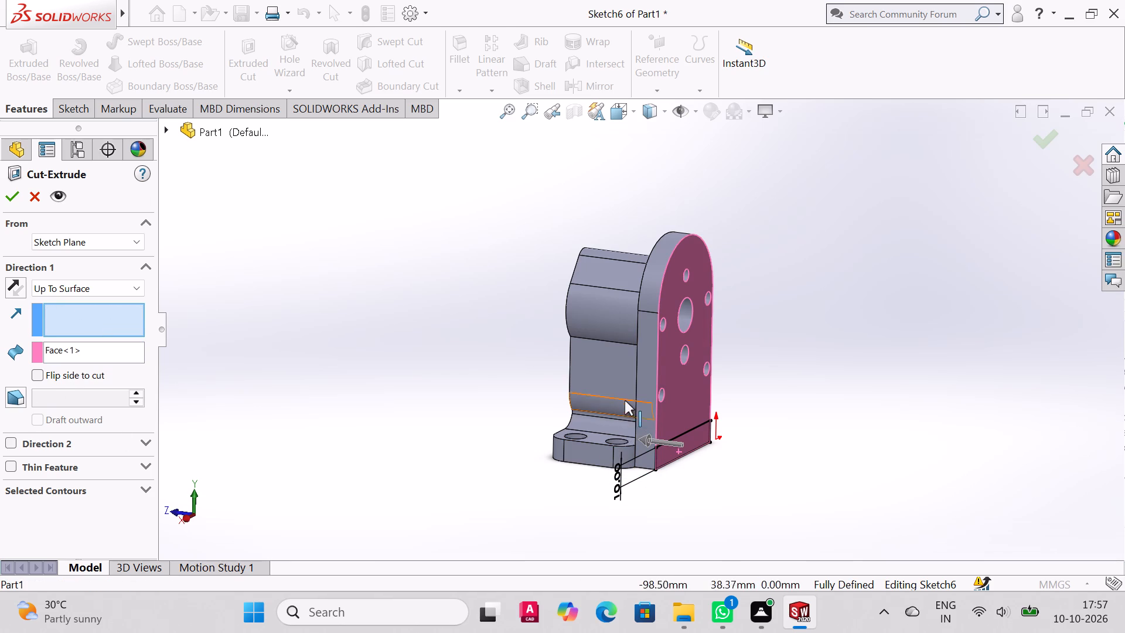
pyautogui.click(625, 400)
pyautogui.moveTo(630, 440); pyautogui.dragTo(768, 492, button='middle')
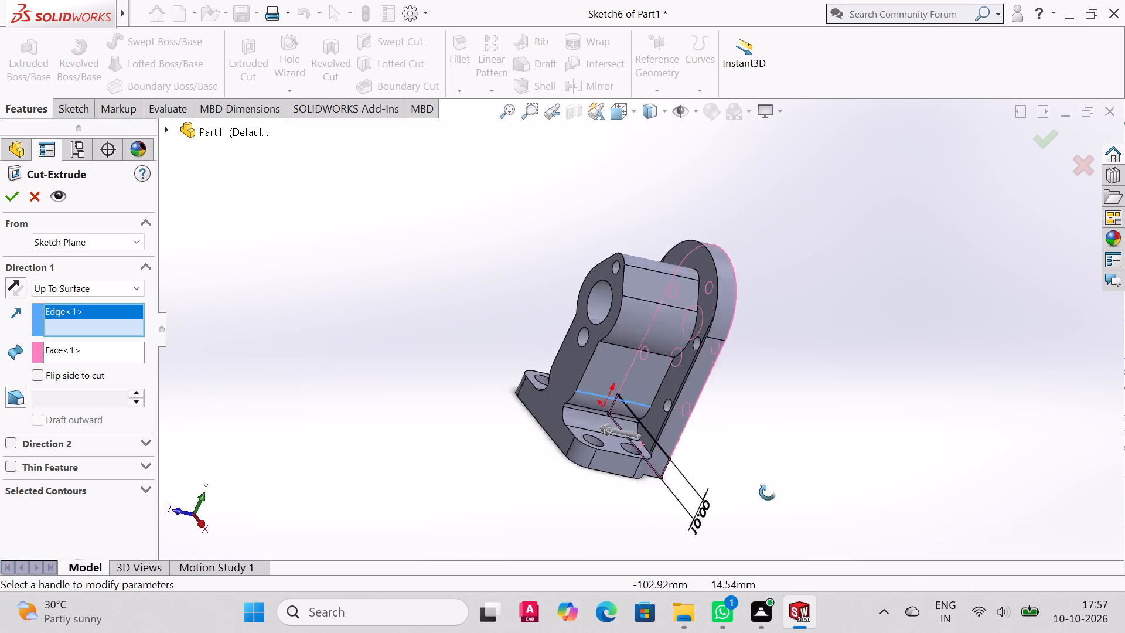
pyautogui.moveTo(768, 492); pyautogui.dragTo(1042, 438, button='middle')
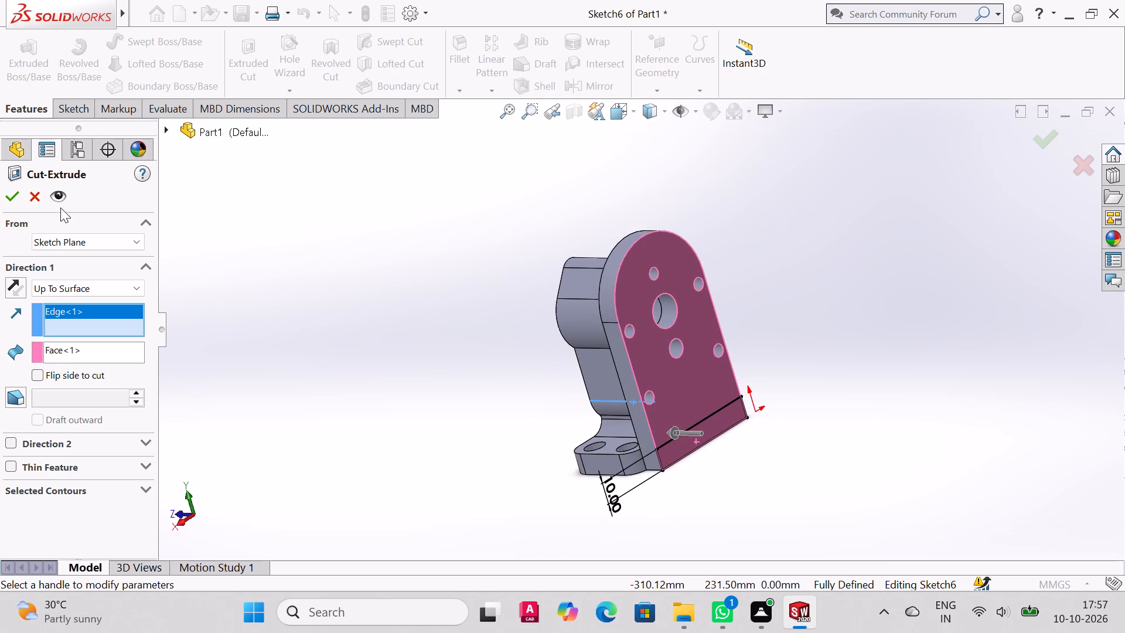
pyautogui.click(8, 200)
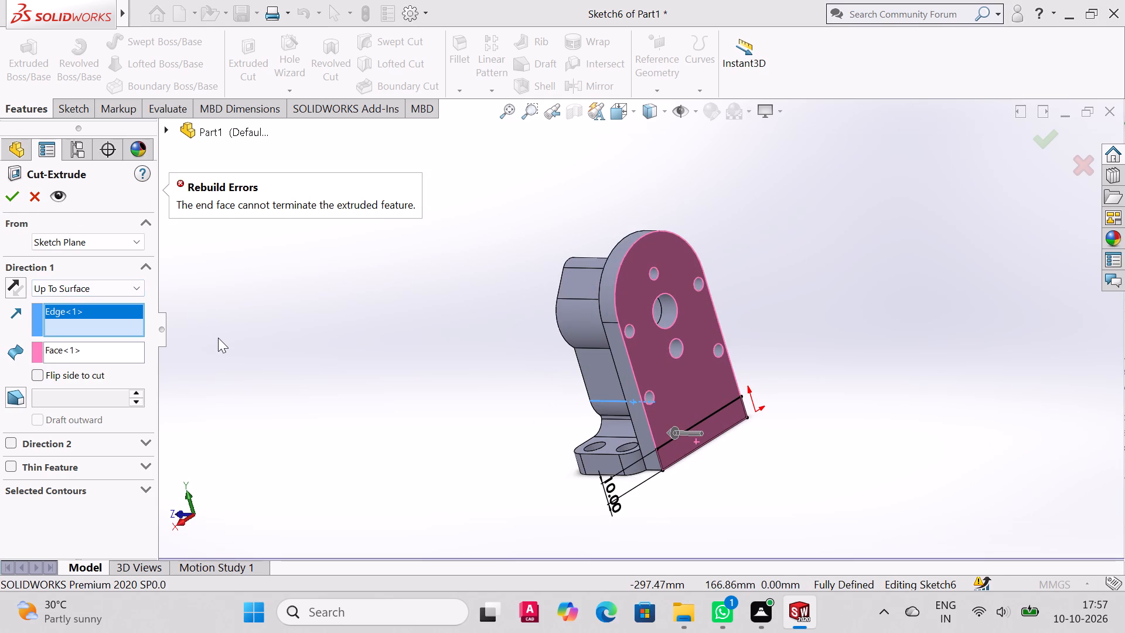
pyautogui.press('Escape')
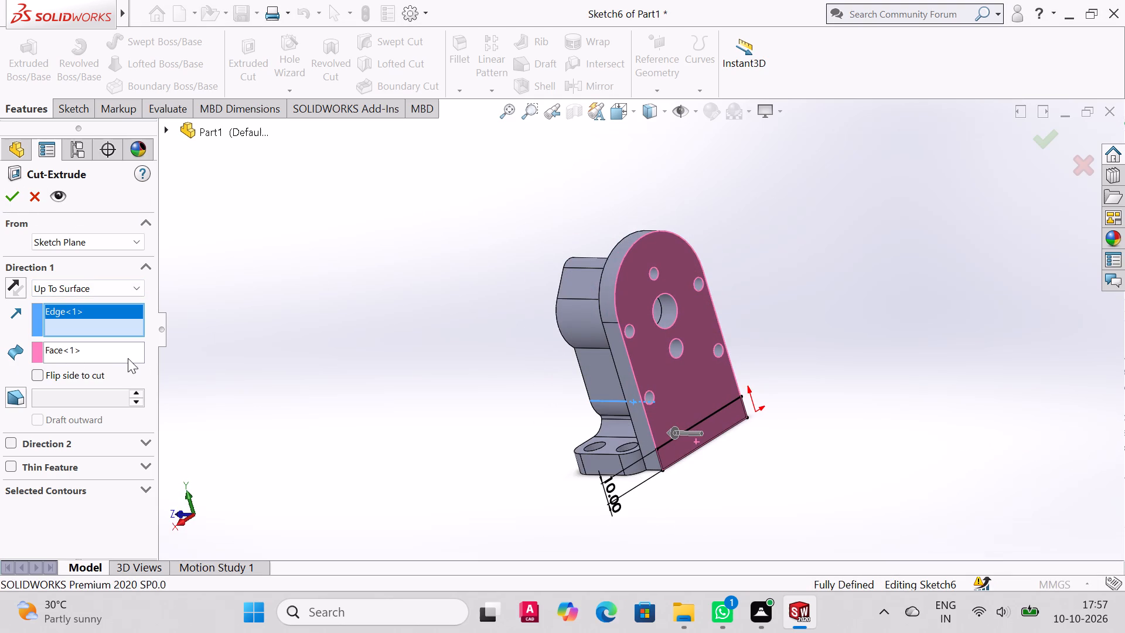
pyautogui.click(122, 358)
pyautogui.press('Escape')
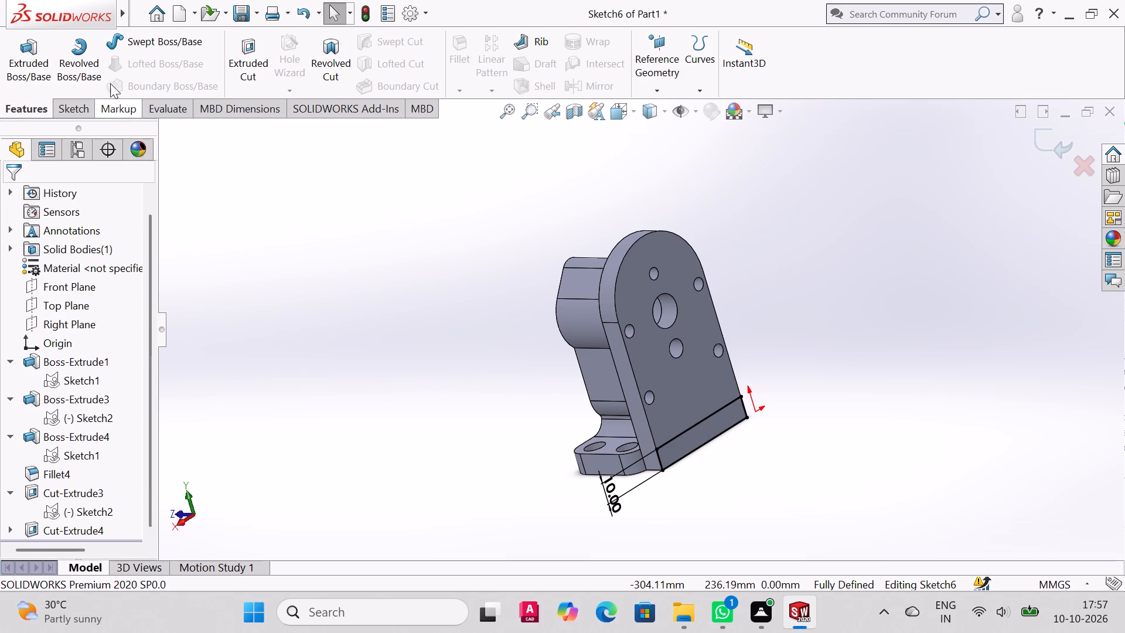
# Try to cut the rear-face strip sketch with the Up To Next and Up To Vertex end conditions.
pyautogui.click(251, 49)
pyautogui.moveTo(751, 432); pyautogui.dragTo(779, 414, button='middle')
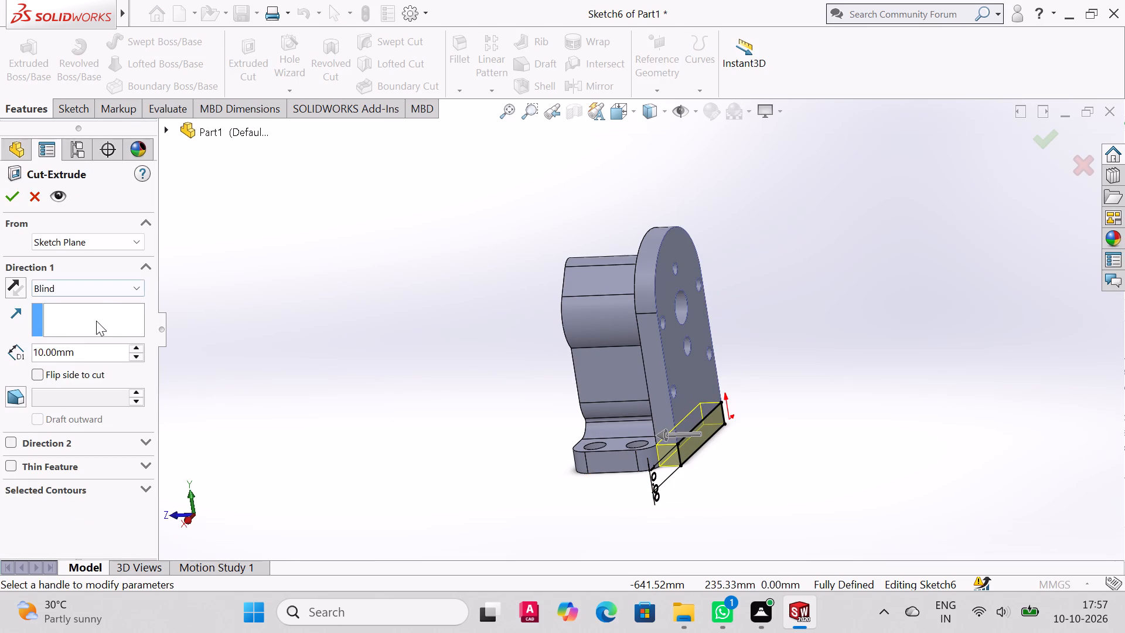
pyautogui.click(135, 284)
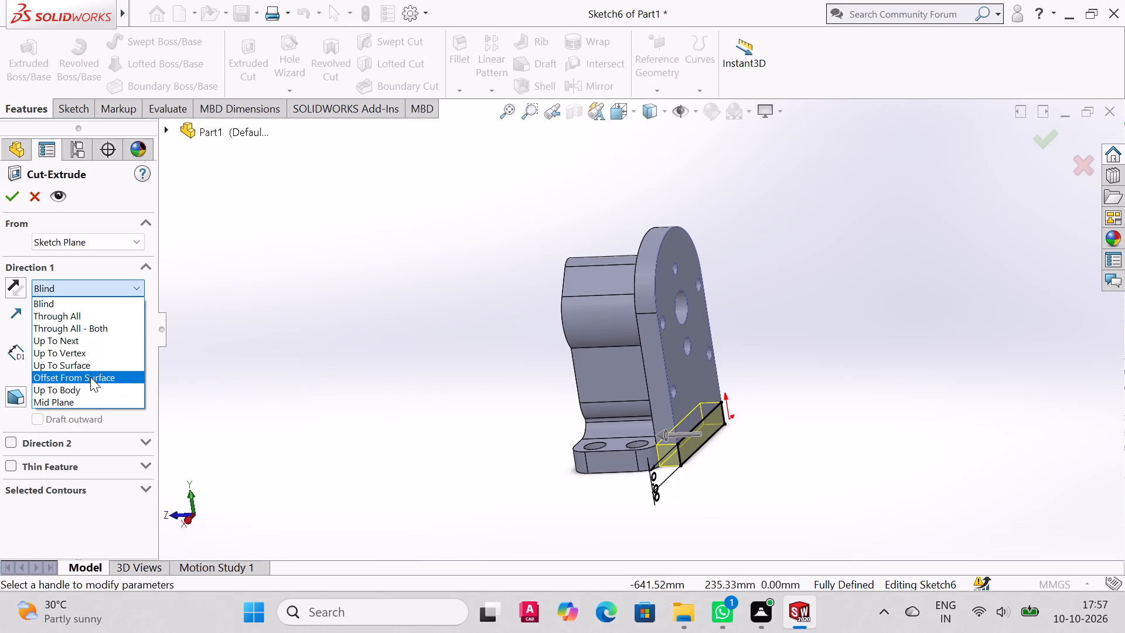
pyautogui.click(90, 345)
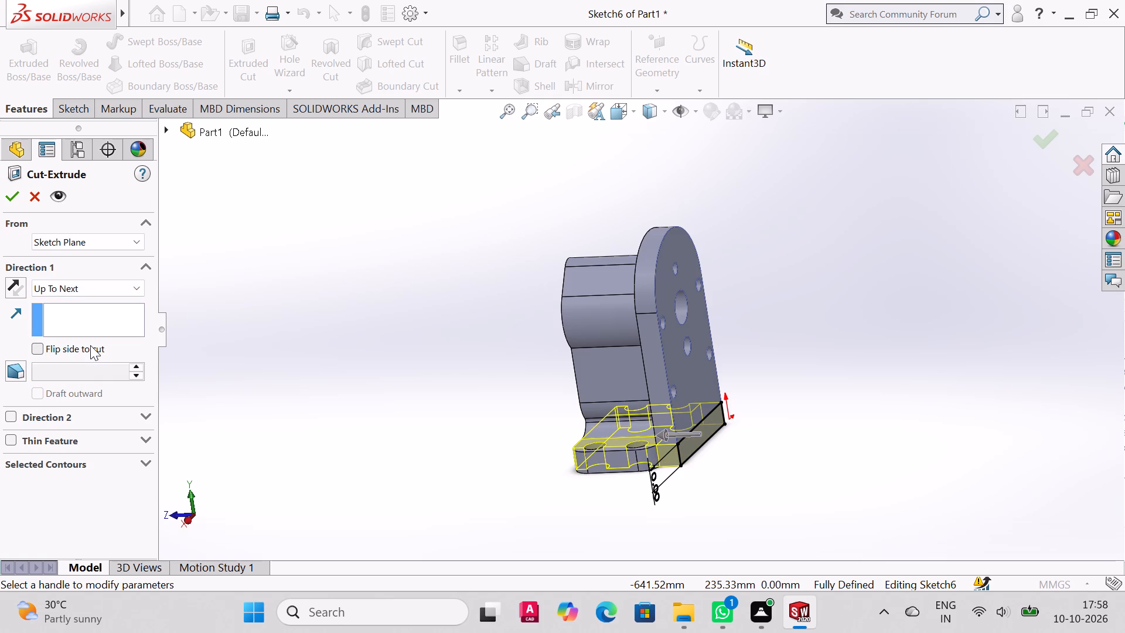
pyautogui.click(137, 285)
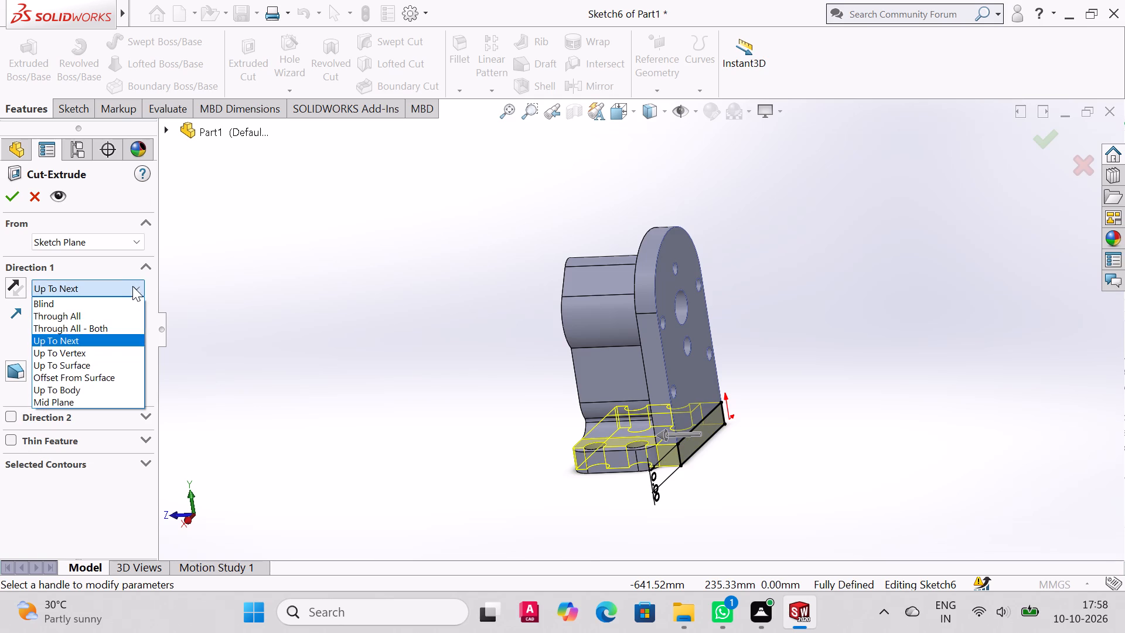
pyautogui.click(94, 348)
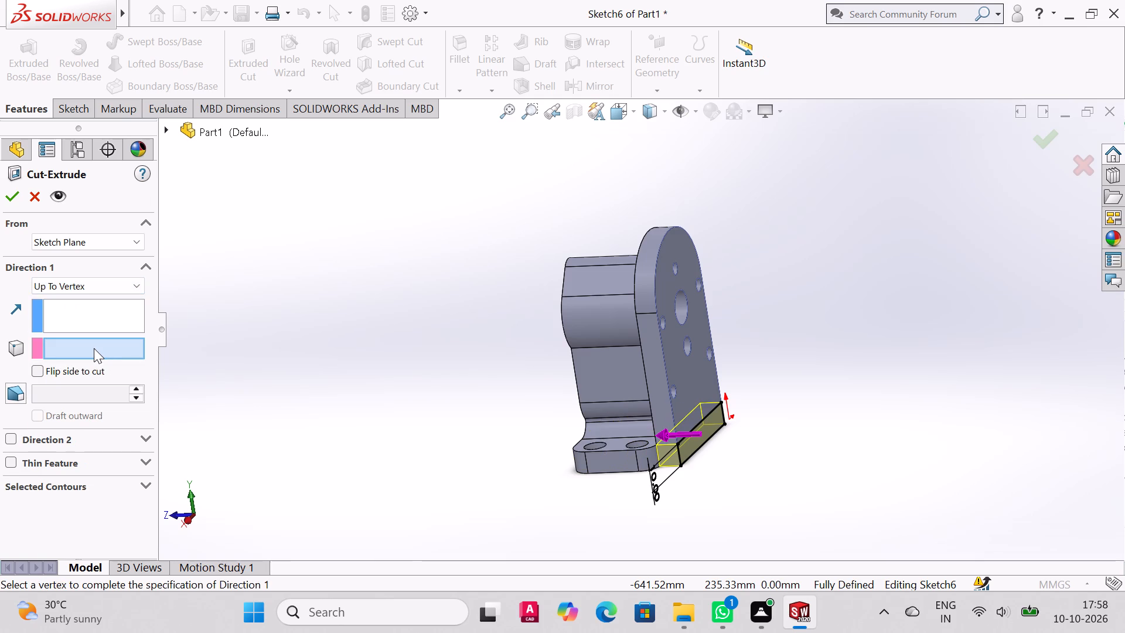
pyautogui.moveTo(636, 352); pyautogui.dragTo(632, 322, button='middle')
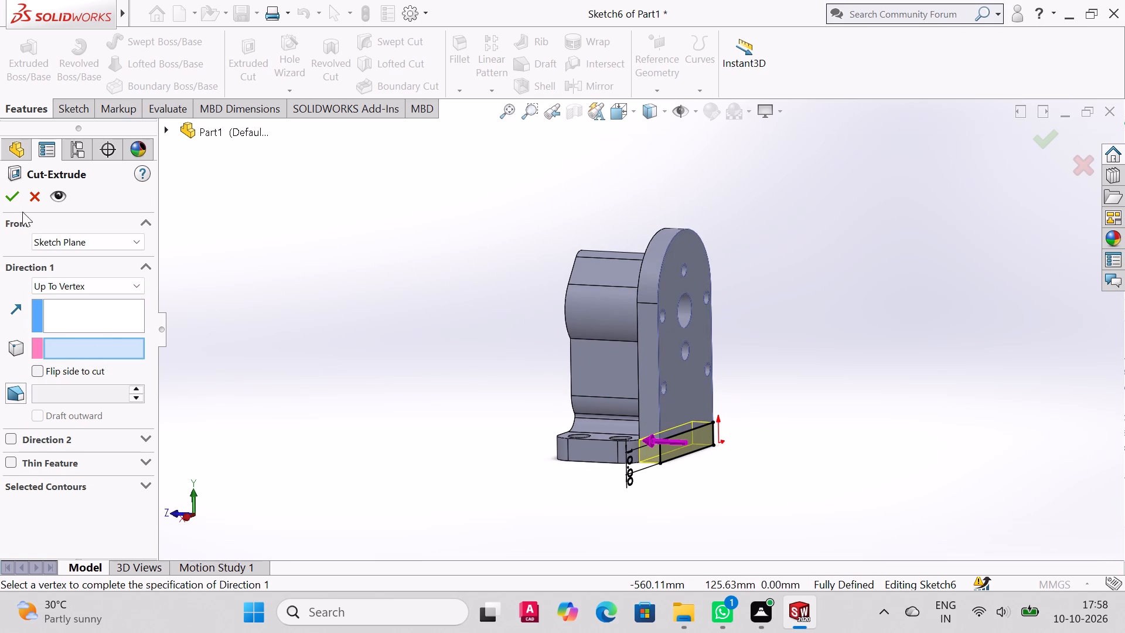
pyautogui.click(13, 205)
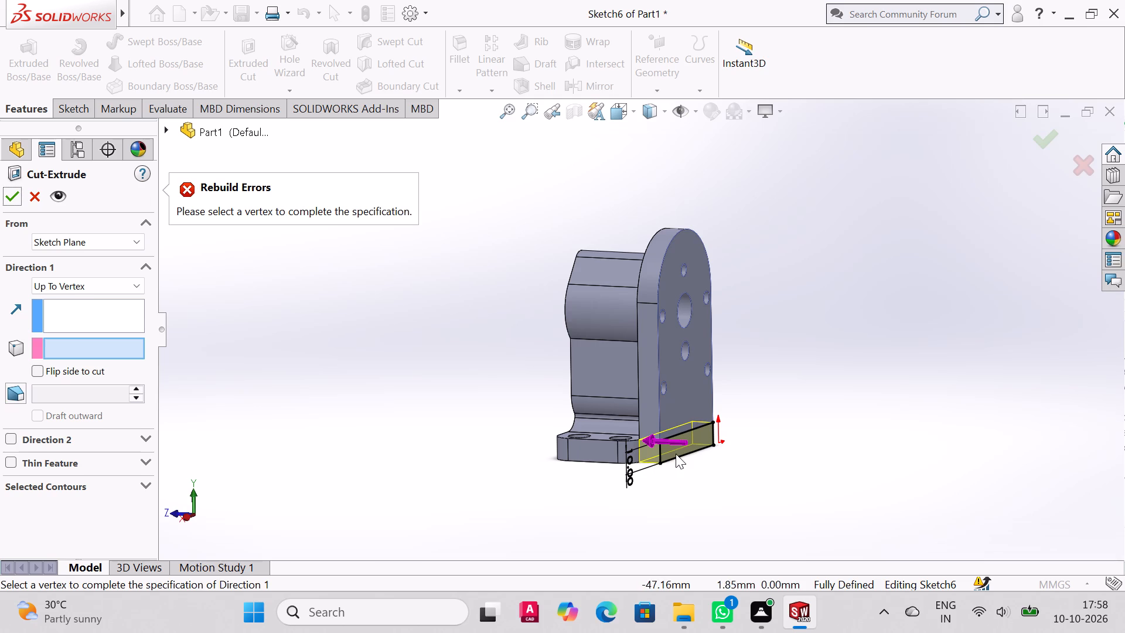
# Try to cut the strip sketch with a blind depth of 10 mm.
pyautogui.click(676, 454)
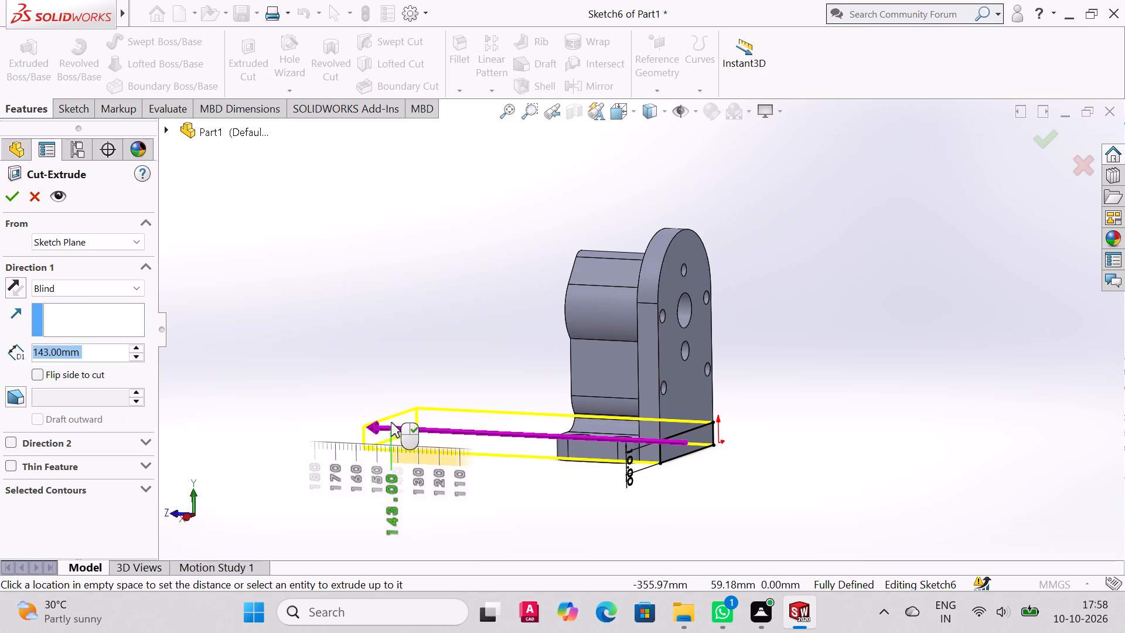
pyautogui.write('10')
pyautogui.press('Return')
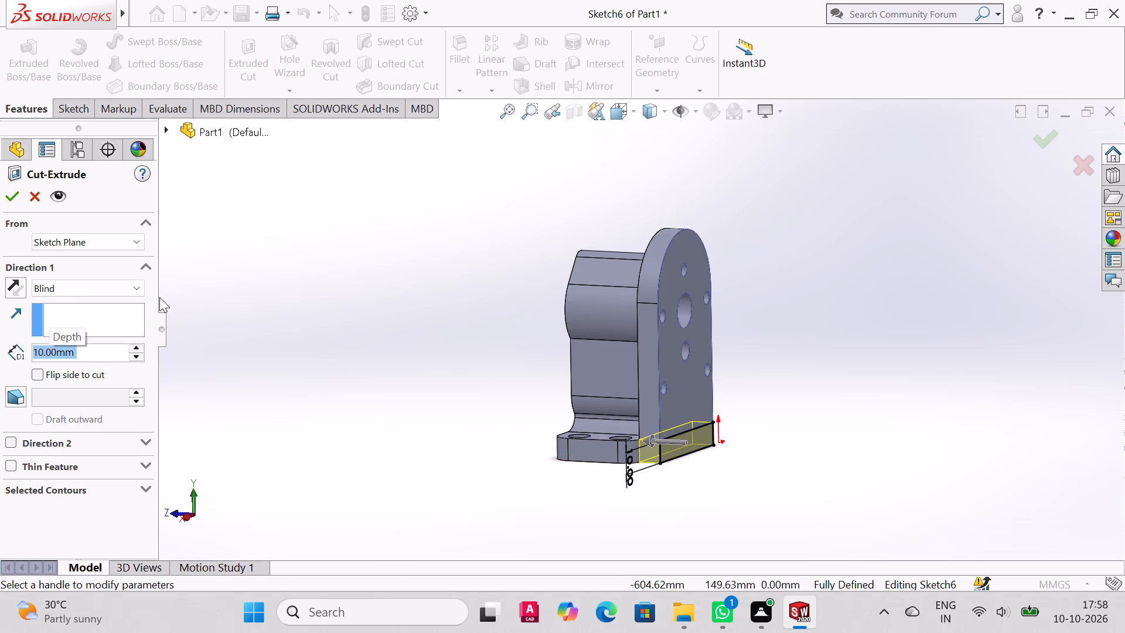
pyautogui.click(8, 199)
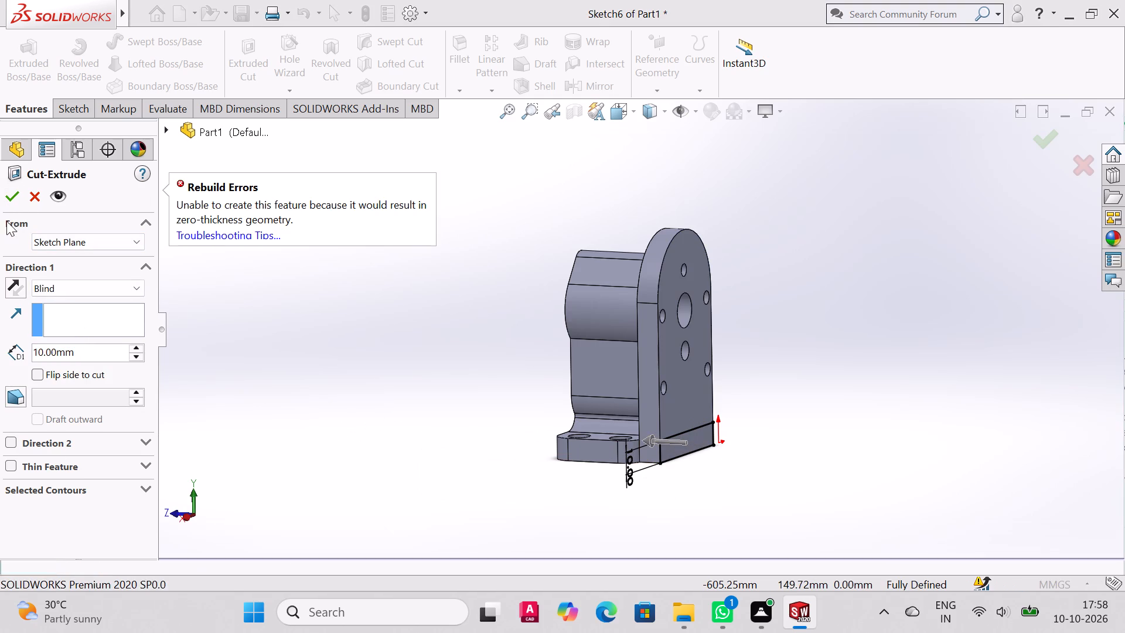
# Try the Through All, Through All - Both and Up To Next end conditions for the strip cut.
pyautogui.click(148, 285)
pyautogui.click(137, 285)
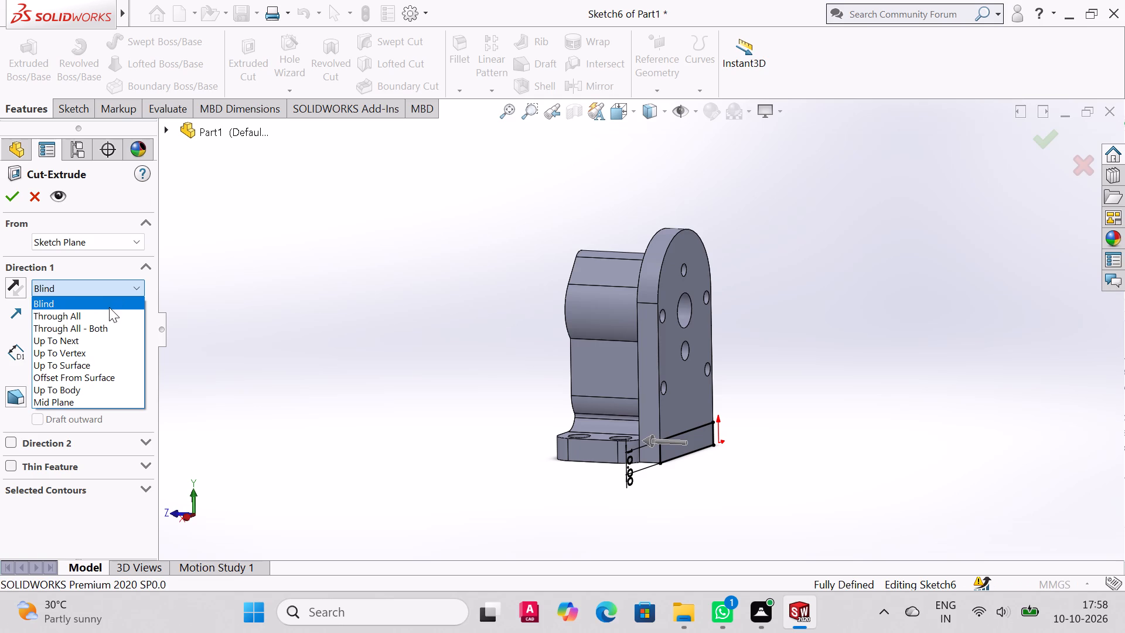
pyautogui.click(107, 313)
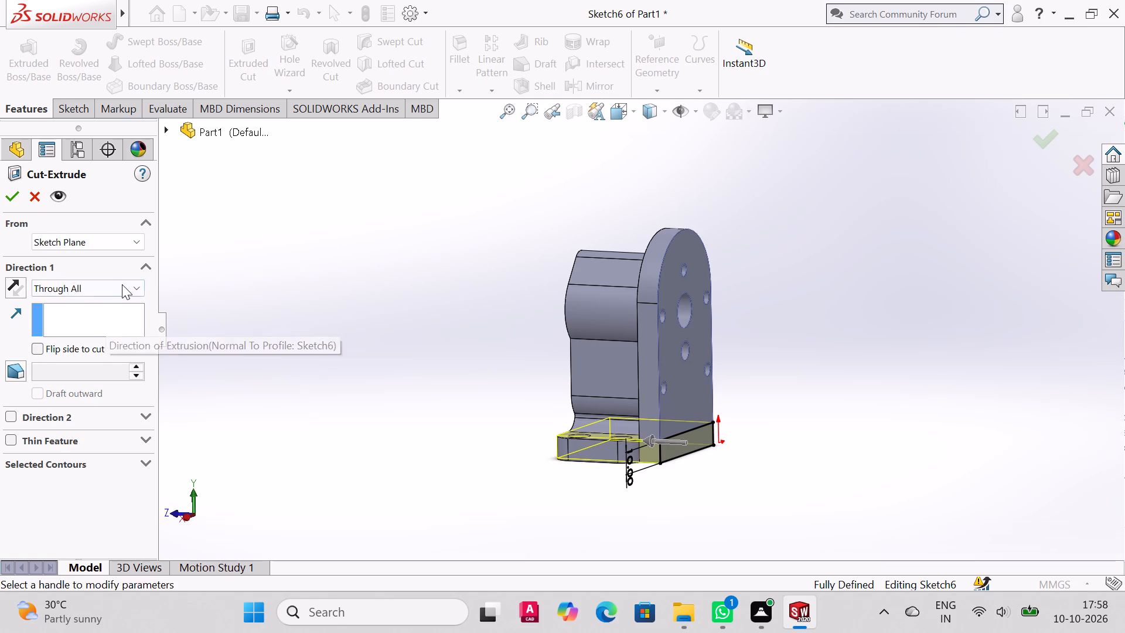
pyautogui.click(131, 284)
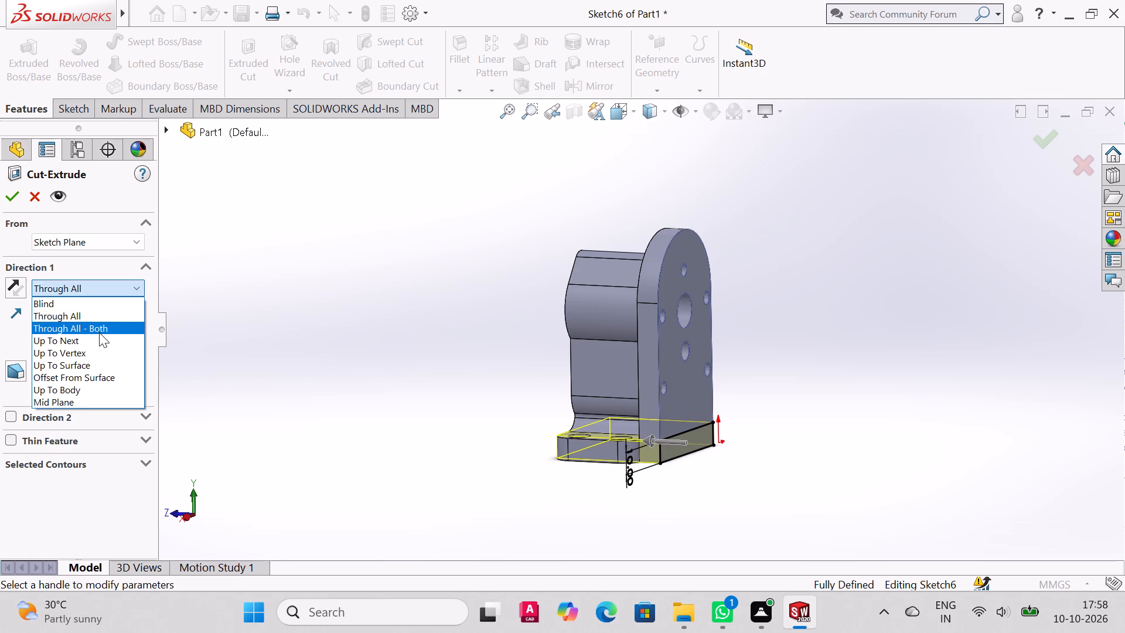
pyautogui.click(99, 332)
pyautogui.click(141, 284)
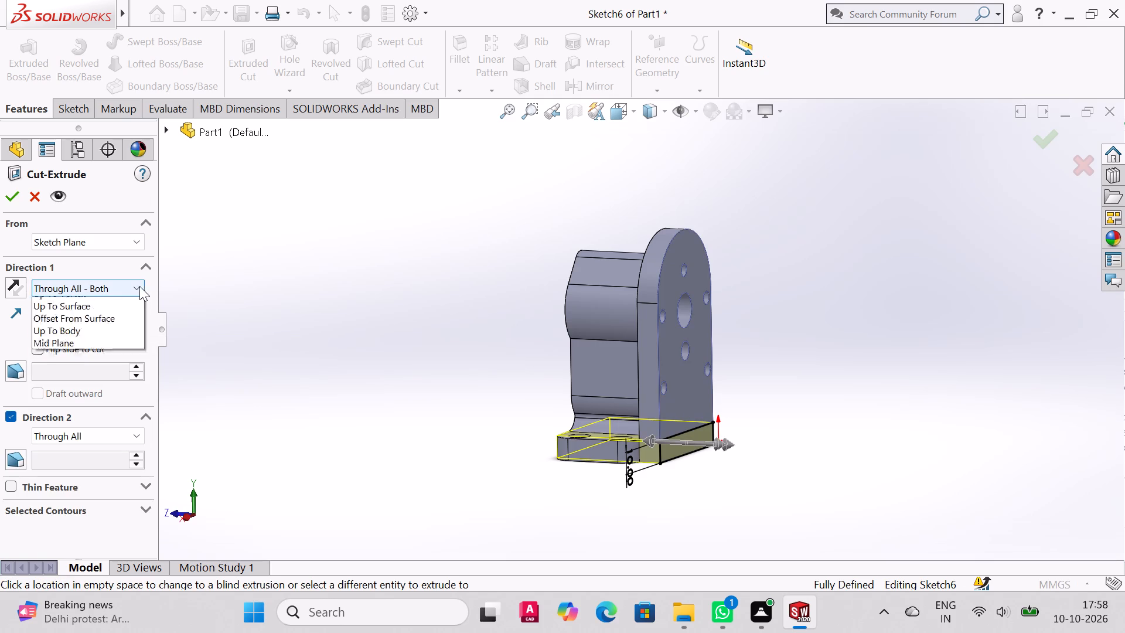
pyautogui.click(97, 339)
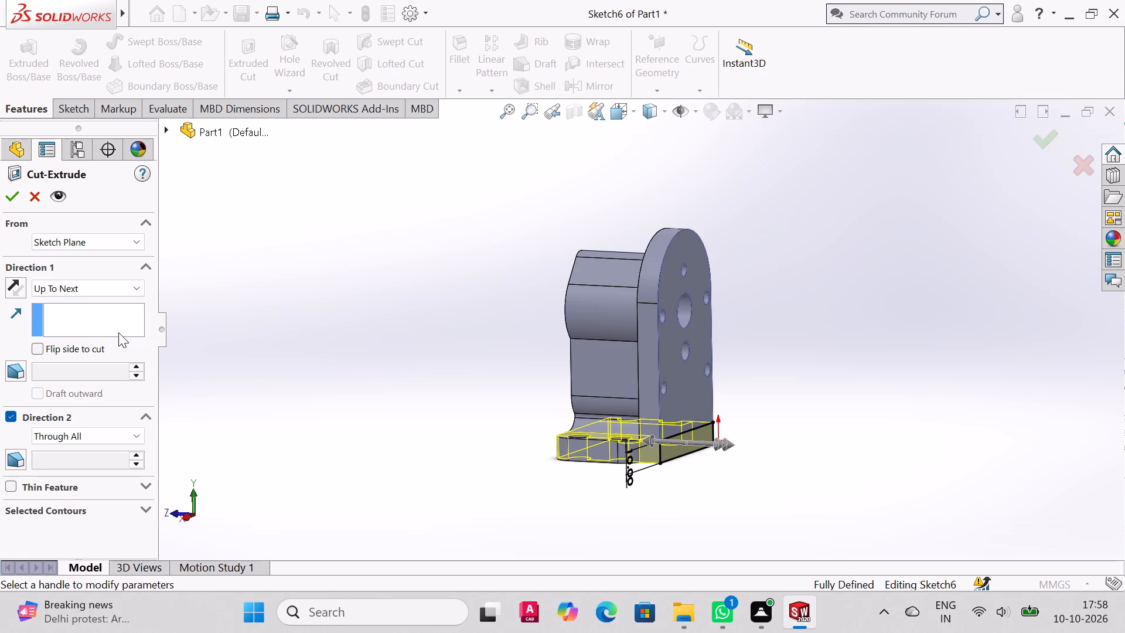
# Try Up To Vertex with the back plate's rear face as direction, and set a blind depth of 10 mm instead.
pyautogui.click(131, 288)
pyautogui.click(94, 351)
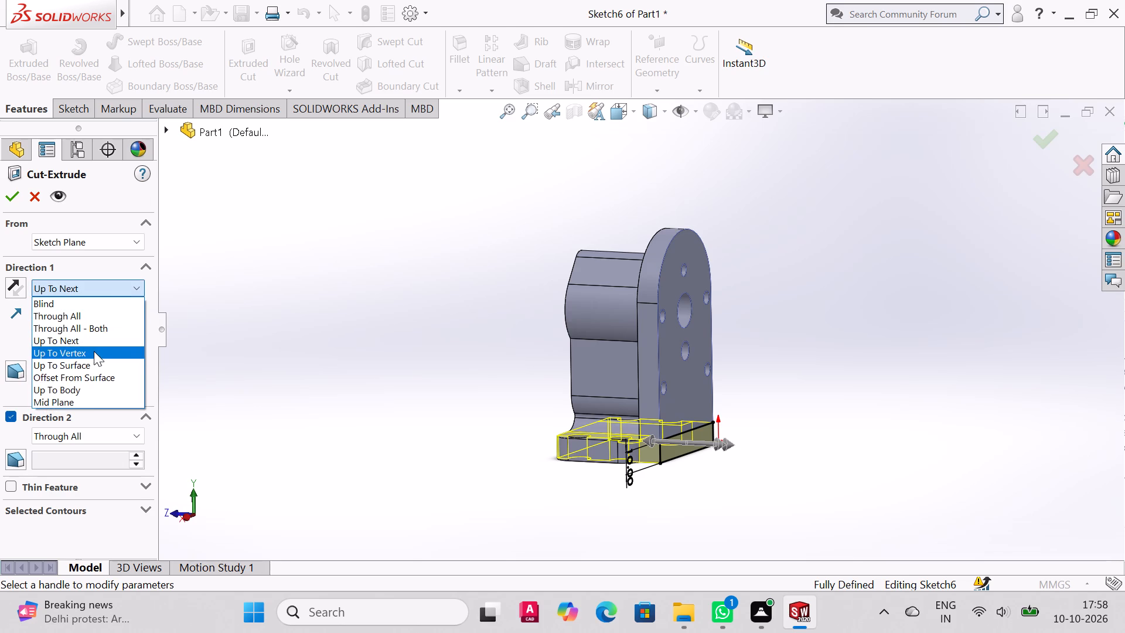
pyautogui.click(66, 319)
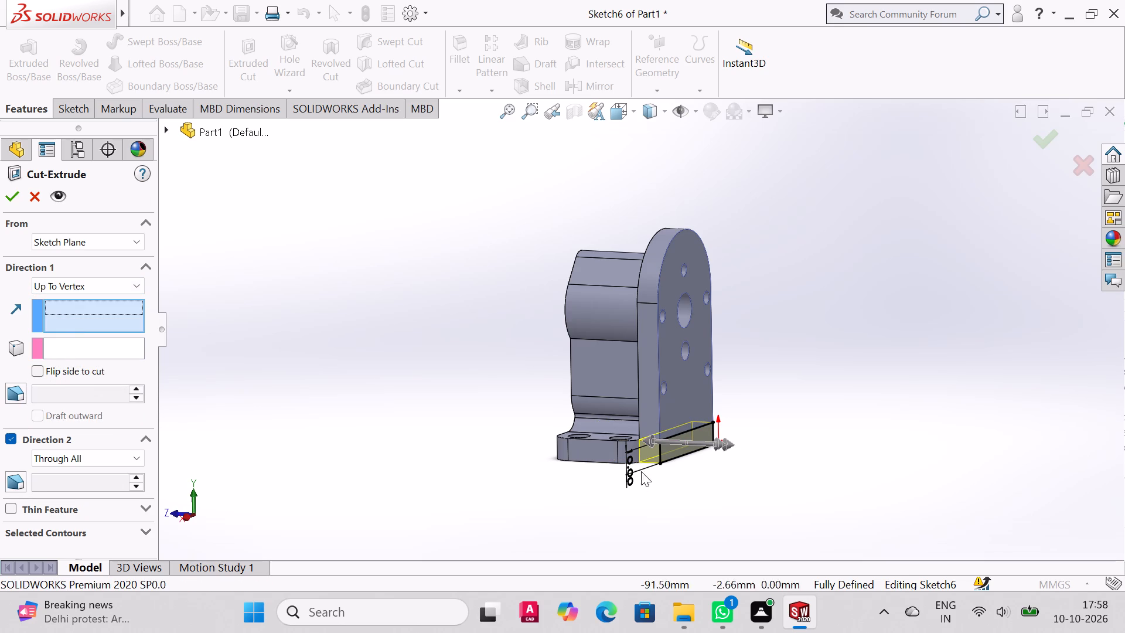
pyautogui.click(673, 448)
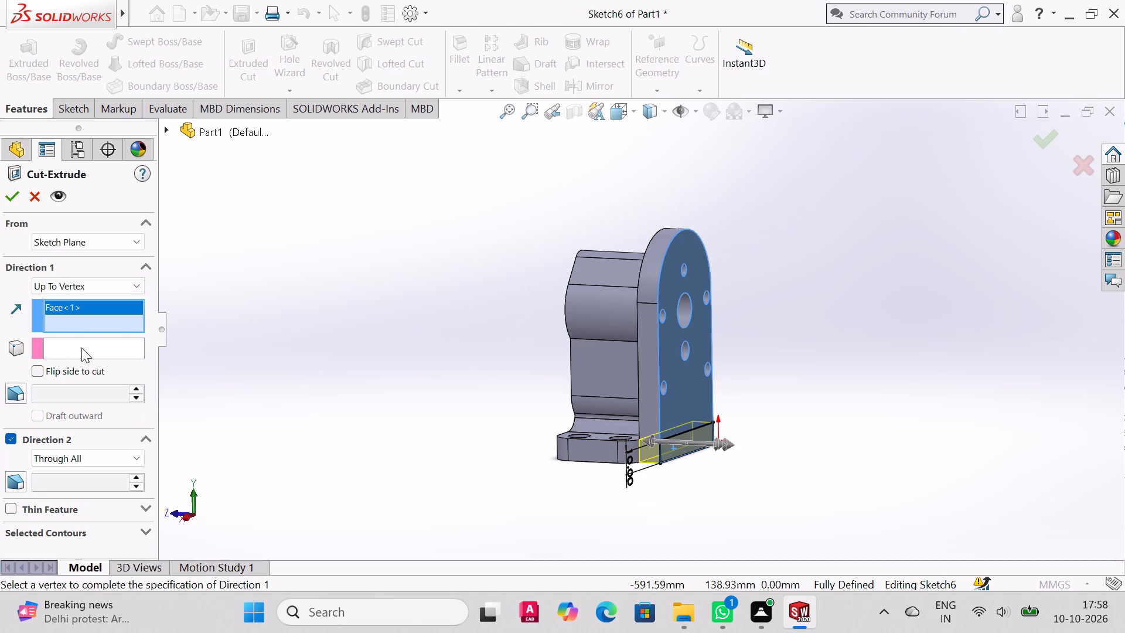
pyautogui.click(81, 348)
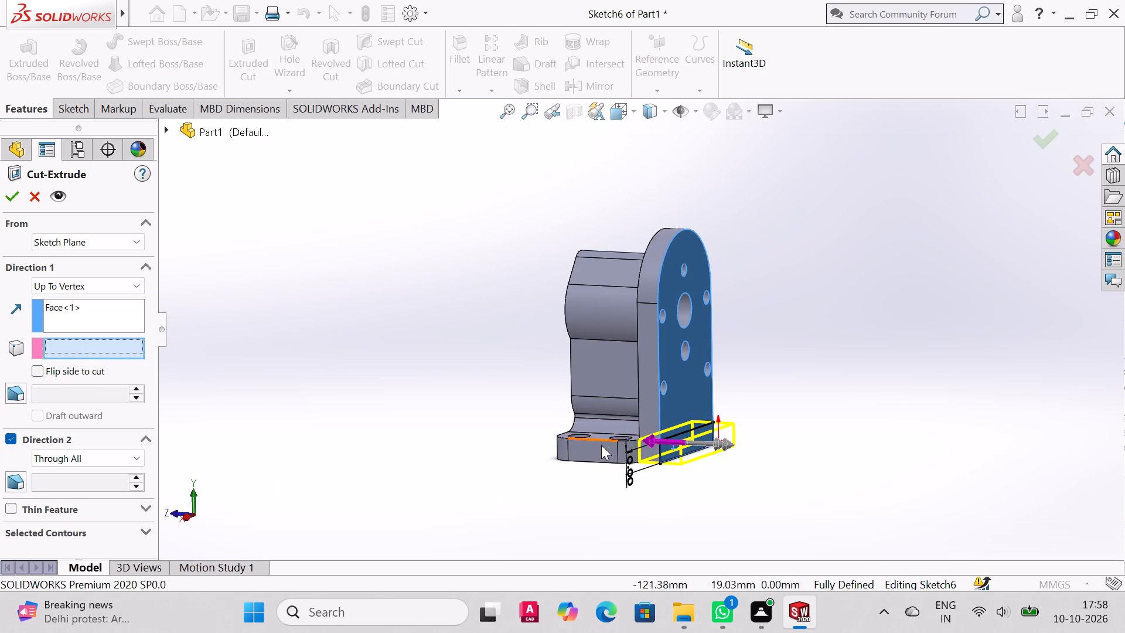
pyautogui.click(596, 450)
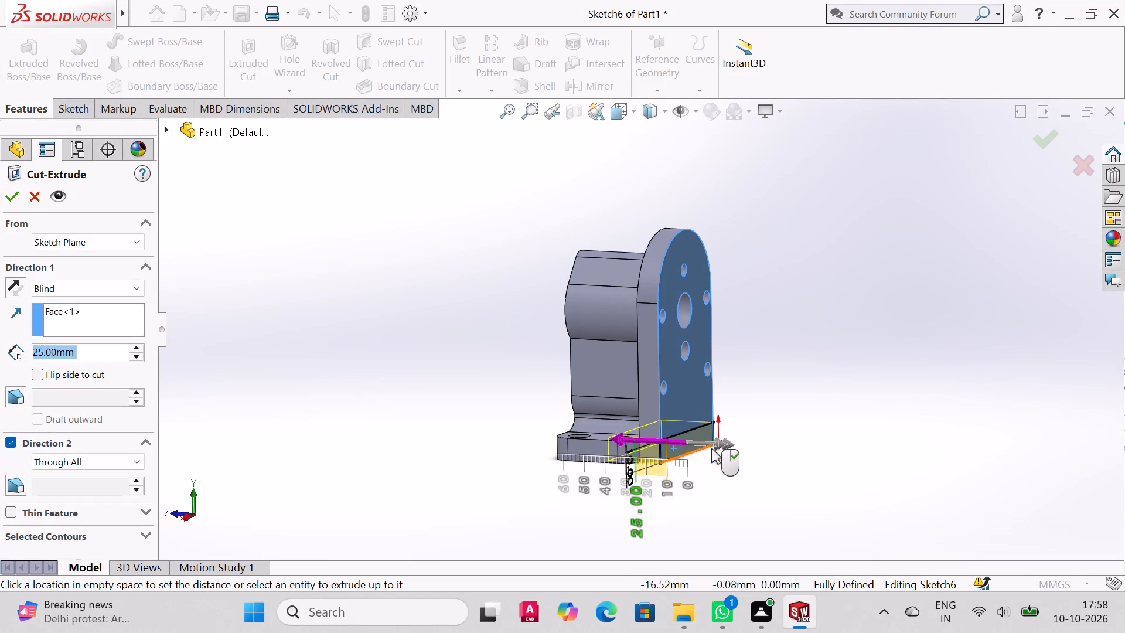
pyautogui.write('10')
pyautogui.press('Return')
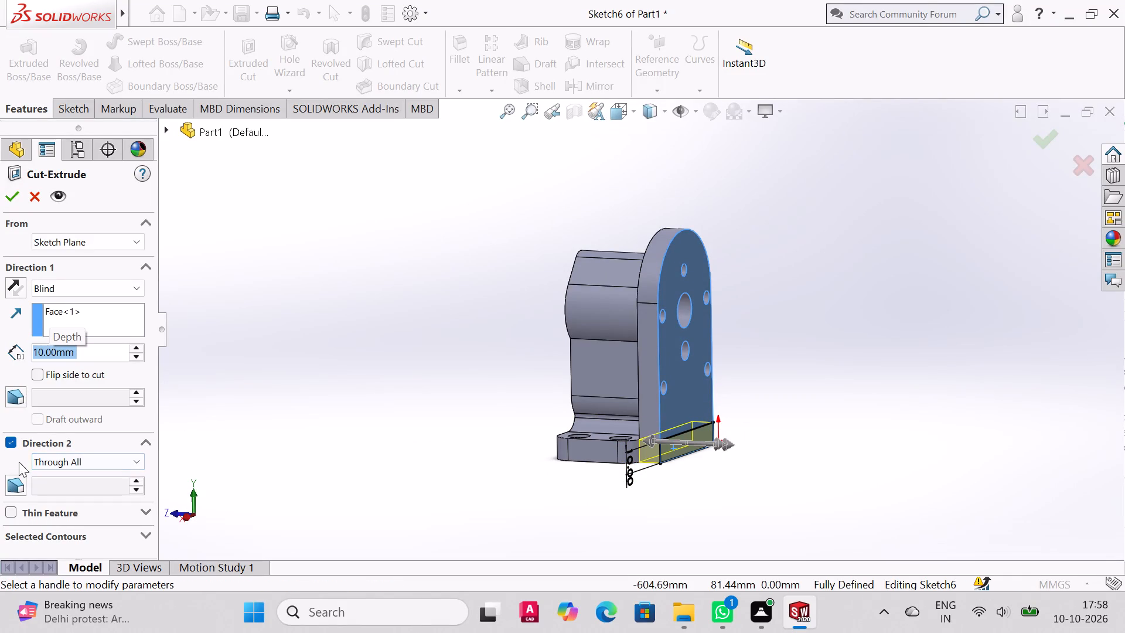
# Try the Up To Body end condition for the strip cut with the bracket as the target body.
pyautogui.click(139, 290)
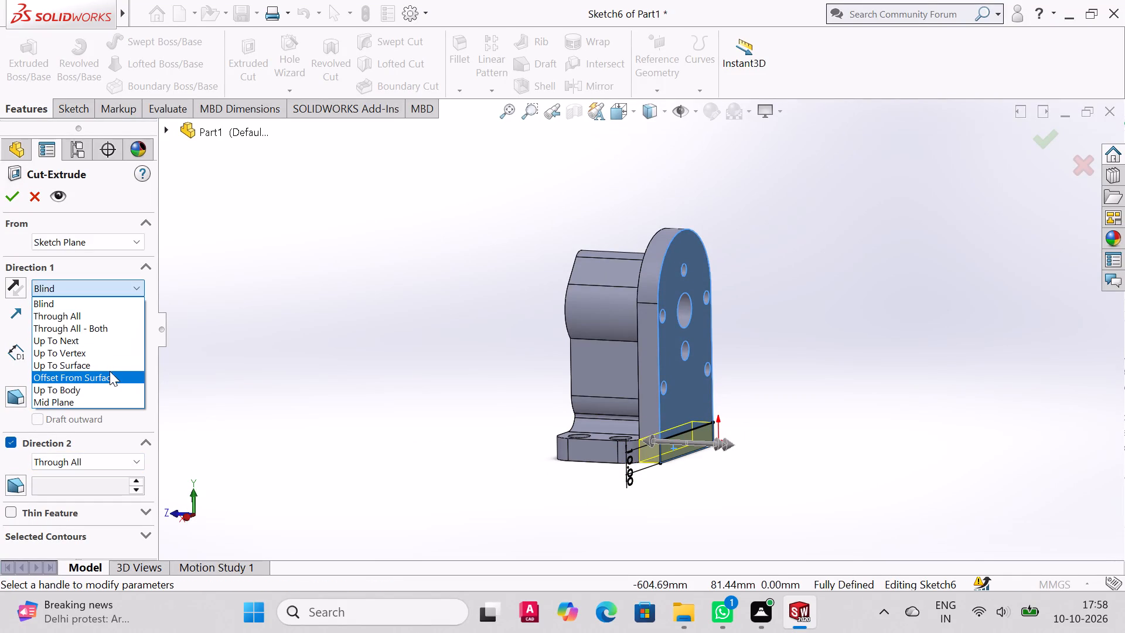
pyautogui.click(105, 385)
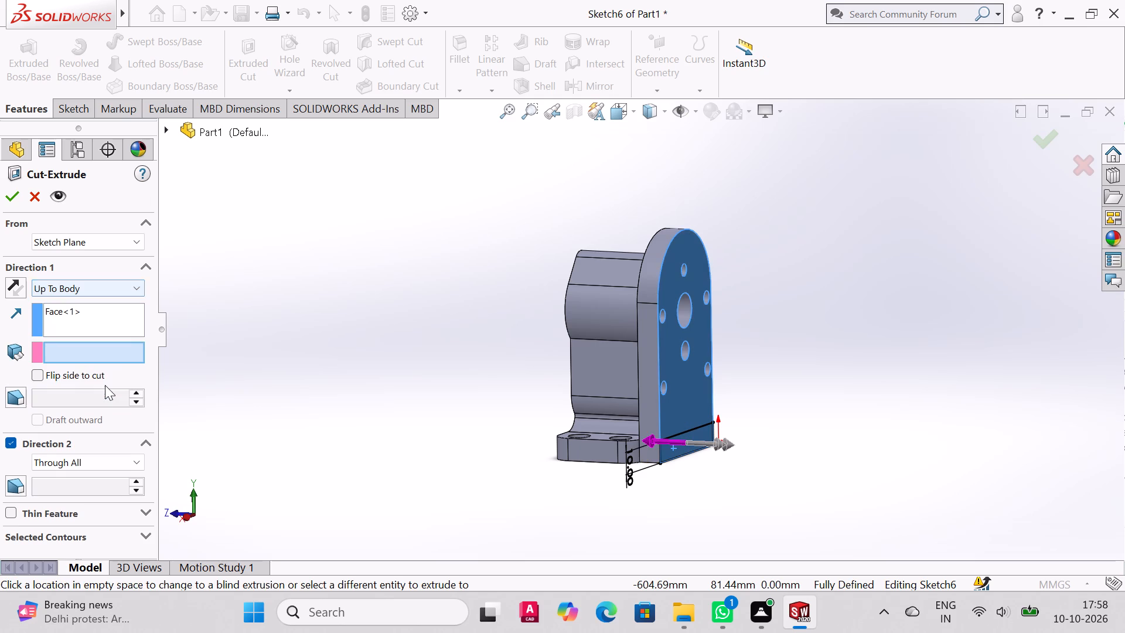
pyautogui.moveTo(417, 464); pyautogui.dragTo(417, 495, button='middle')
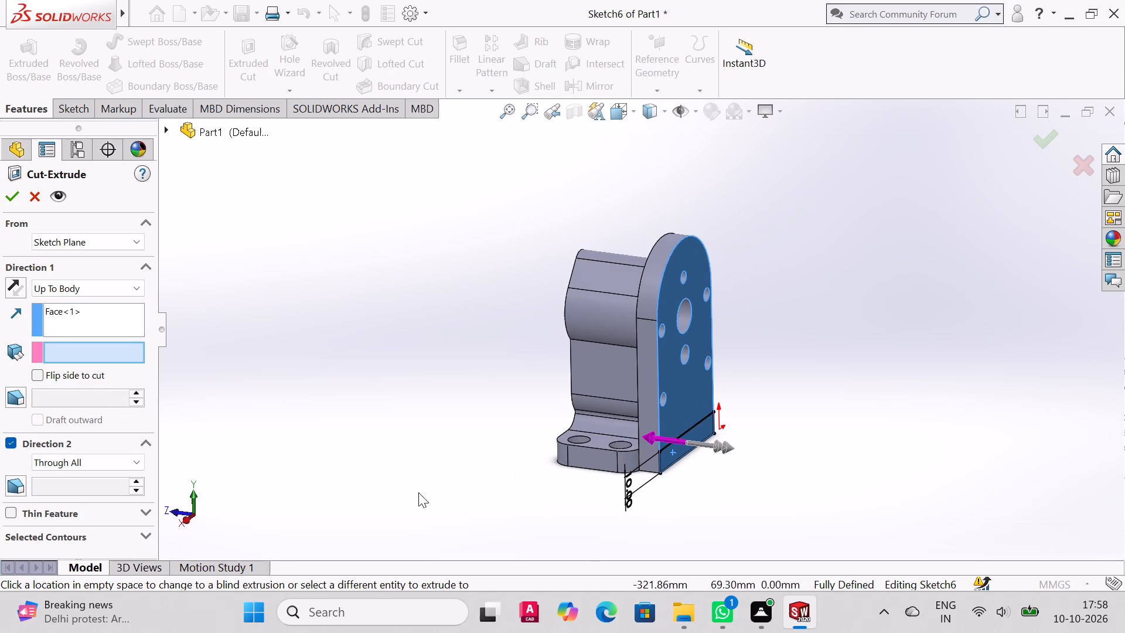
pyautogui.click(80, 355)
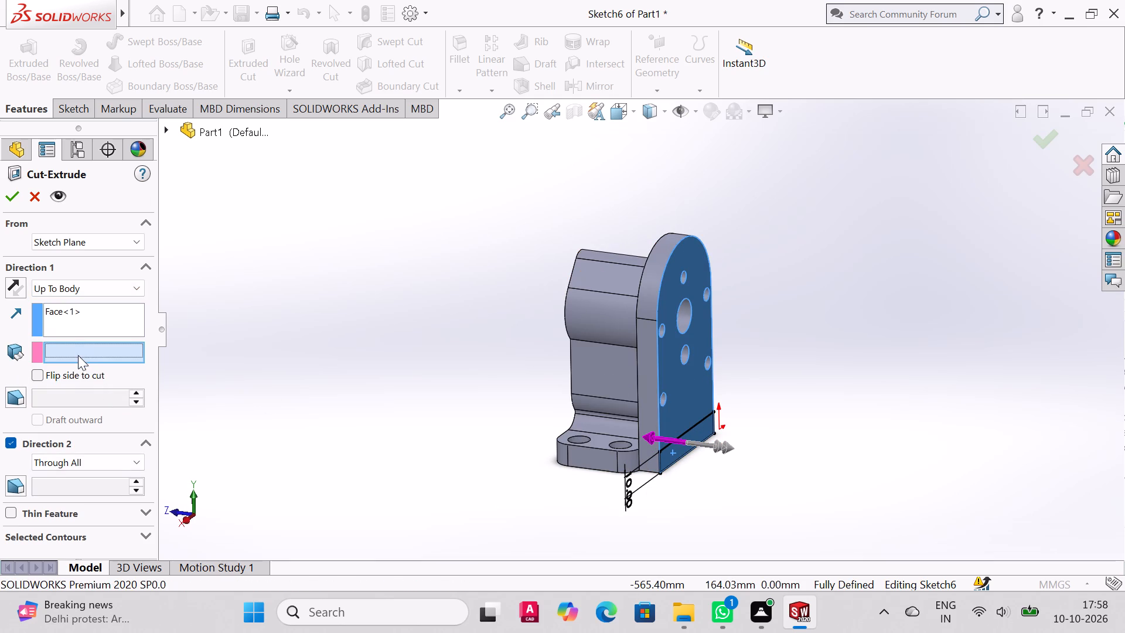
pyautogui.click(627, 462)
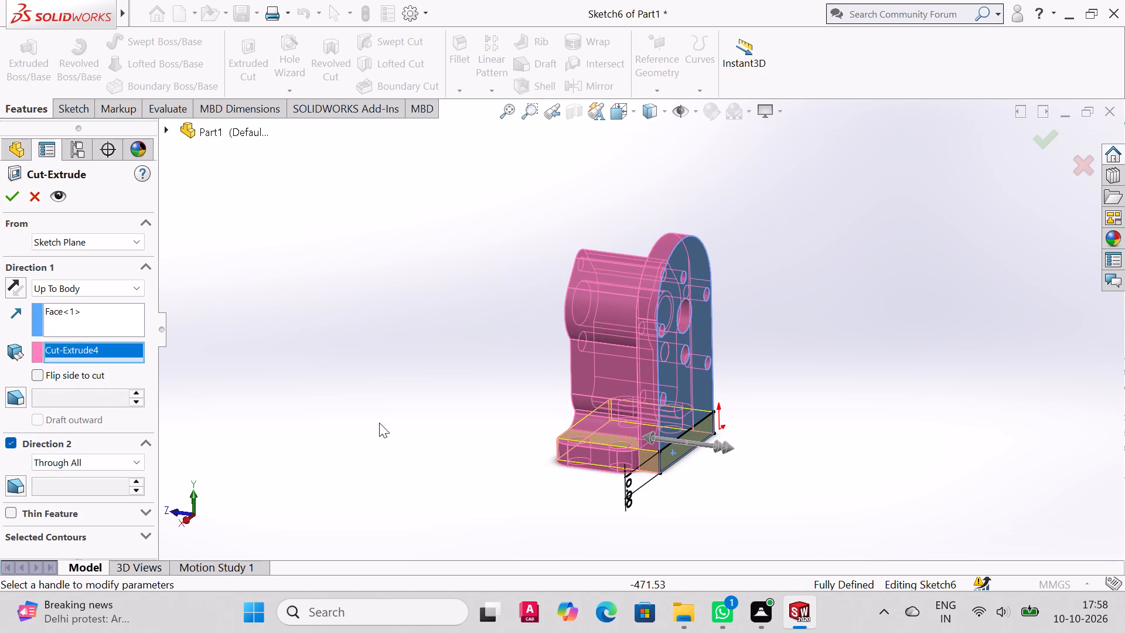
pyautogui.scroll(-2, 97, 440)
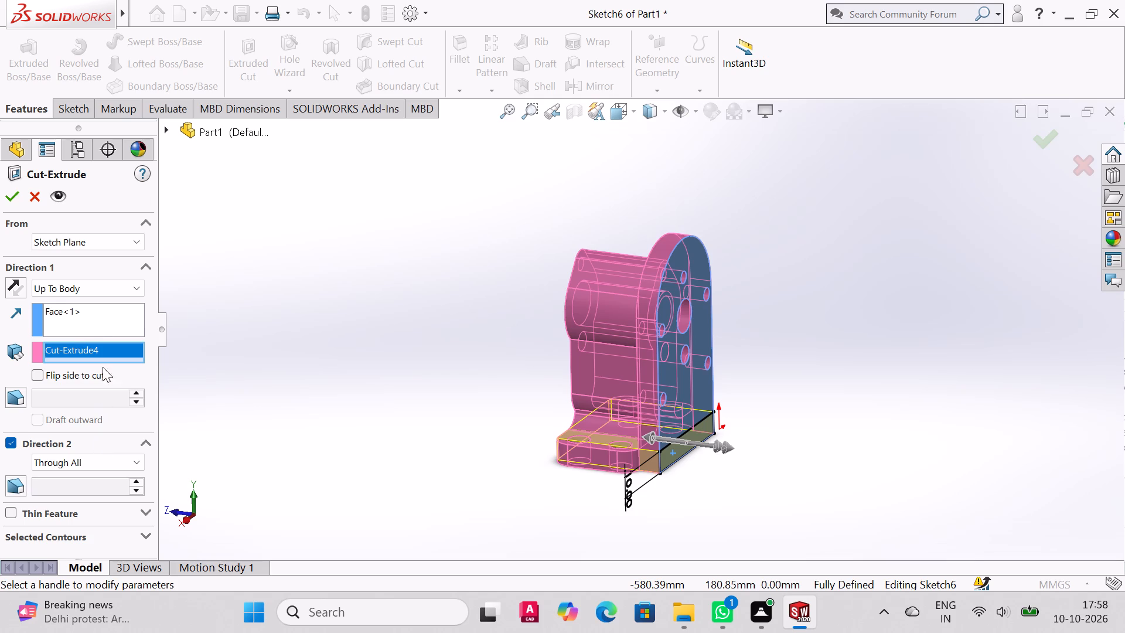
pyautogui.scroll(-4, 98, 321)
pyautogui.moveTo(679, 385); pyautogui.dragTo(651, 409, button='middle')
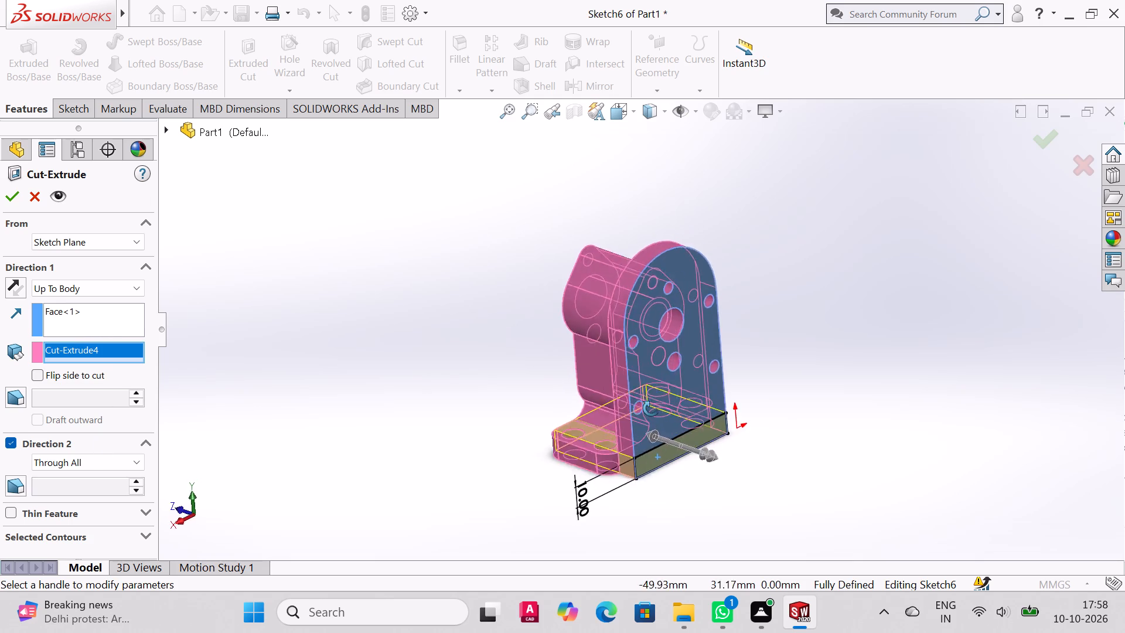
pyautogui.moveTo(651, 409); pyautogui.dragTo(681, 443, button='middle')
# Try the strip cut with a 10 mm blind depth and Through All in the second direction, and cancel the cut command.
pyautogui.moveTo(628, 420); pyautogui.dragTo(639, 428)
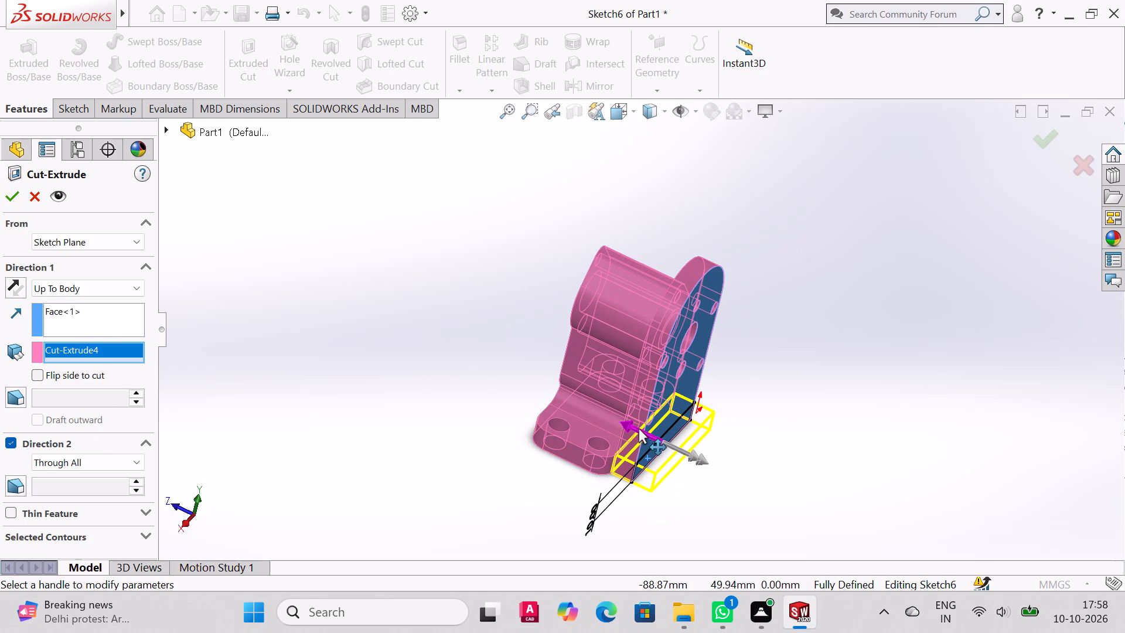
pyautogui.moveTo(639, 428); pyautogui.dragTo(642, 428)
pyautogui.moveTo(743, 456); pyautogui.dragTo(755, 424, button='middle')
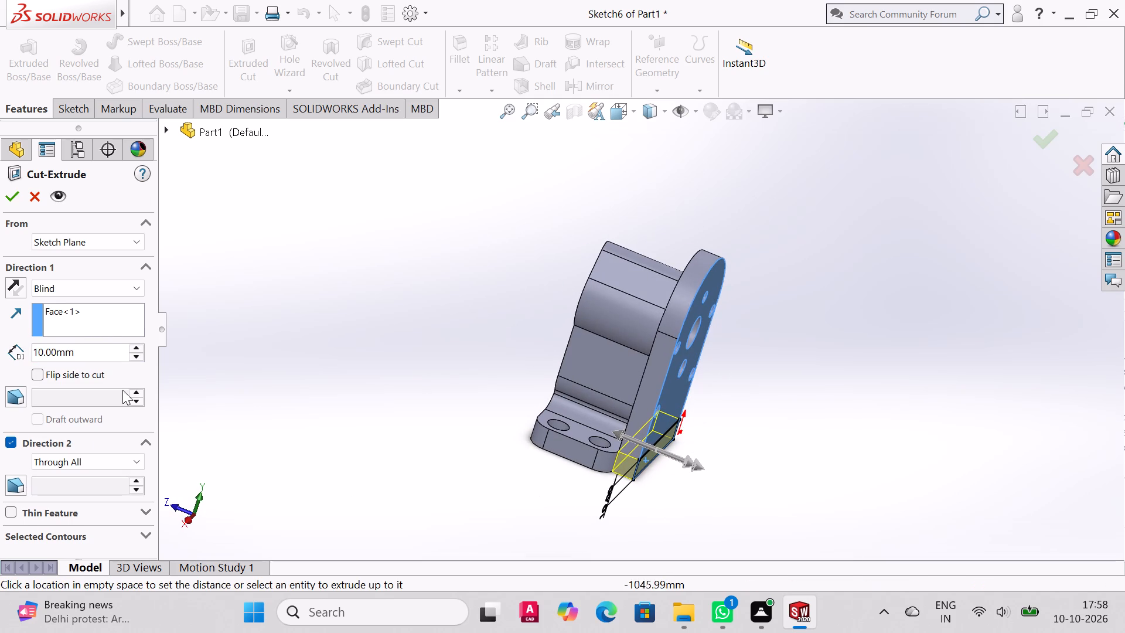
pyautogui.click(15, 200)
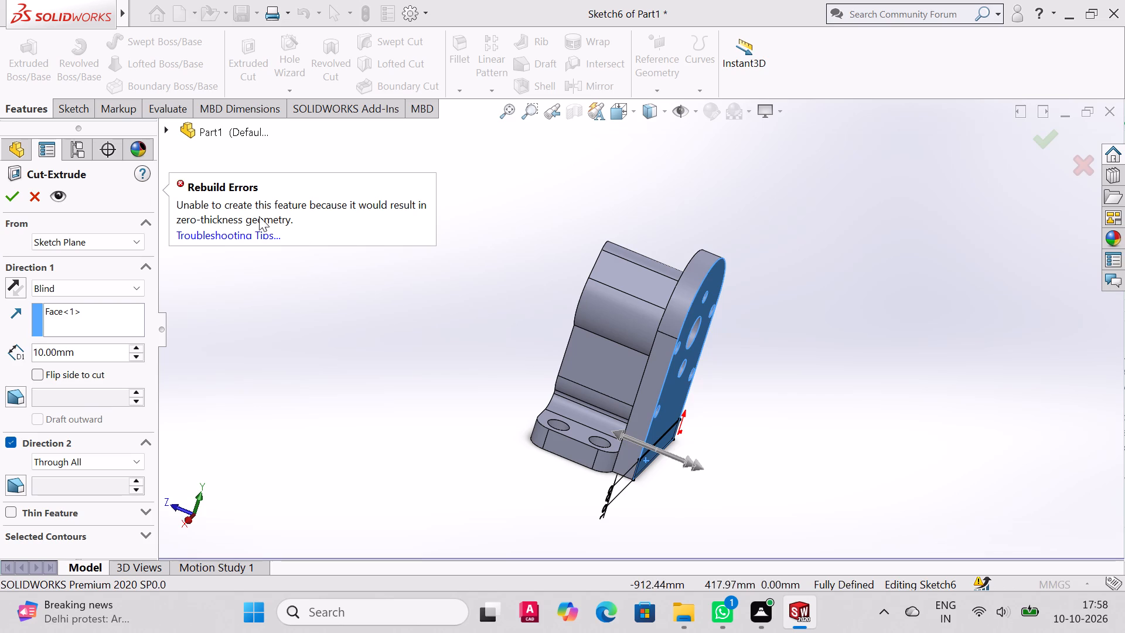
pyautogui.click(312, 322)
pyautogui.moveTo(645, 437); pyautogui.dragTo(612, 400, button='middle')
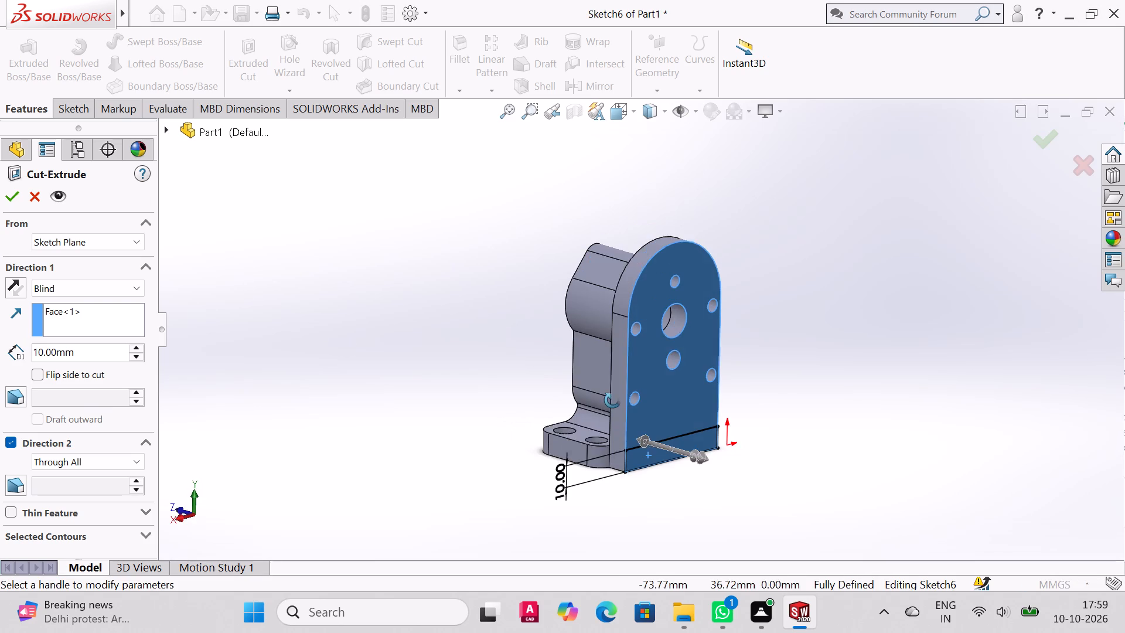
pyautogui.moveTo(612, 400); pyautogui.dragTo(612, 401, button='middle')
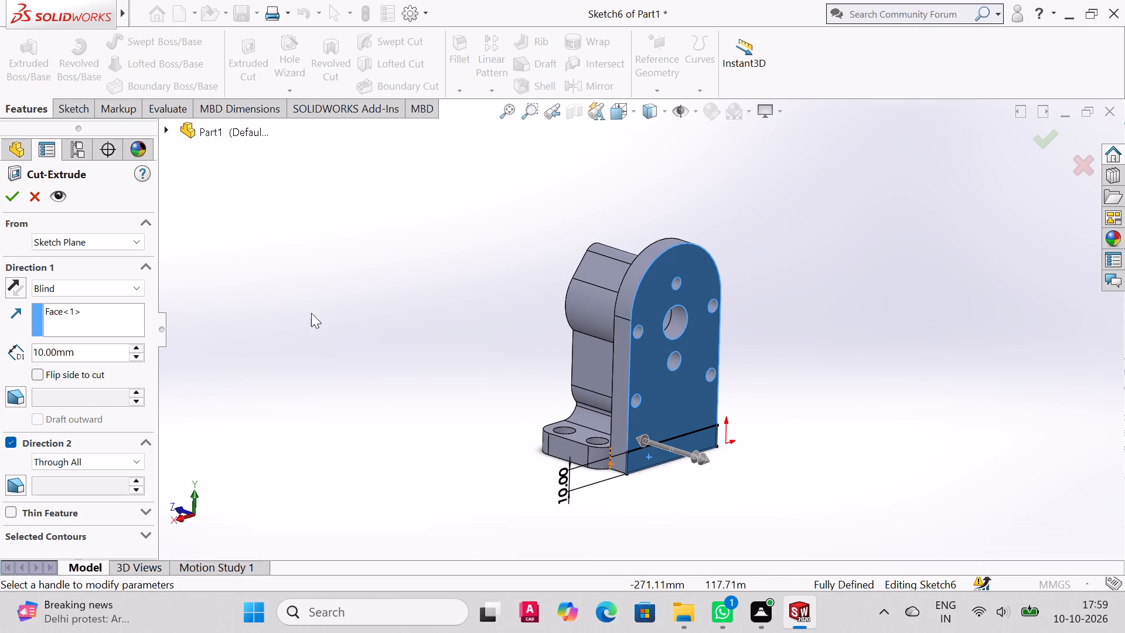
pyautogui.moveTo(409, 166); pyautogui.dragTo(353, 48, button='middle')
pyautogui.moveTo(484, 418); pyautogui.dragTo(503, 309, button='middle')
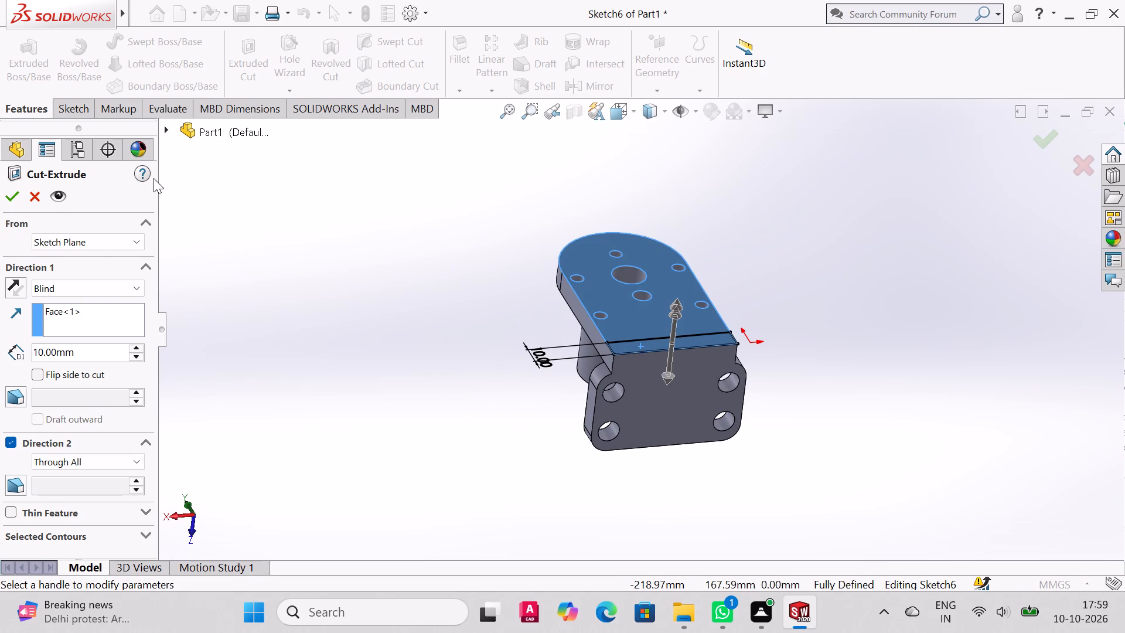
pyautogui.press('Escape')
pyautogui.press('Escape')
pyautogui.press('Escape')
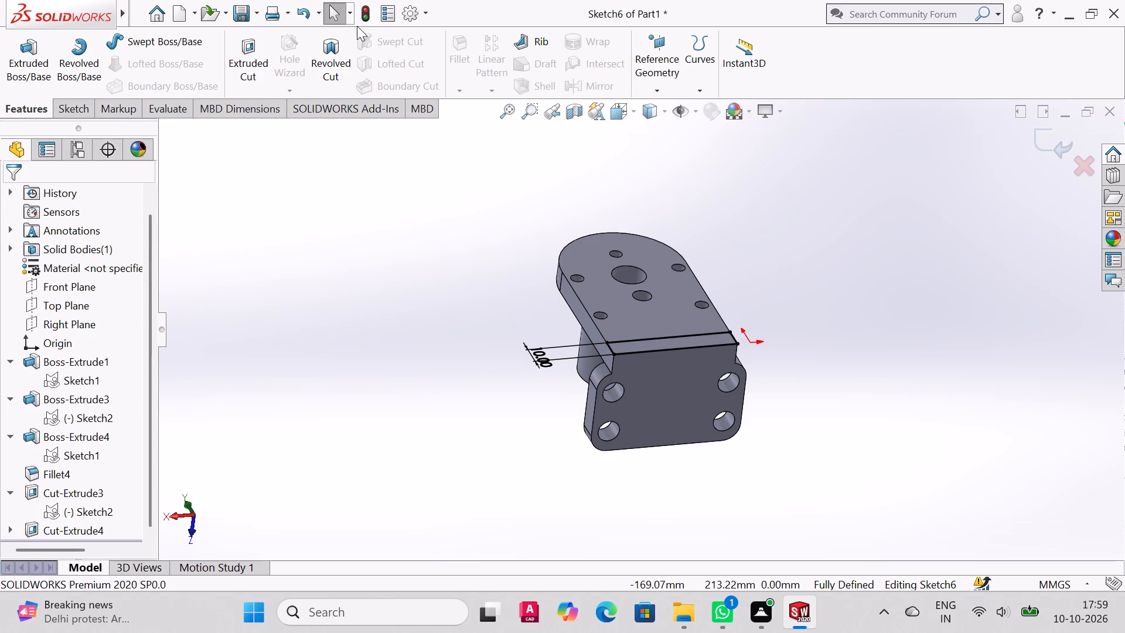
# Examine the sketch under Cut-Extrude4 against the bracket from the front and from several angles around the base.
pyautogui.click(456, 47)
pyautogui.hotkey('ctrl', '1')
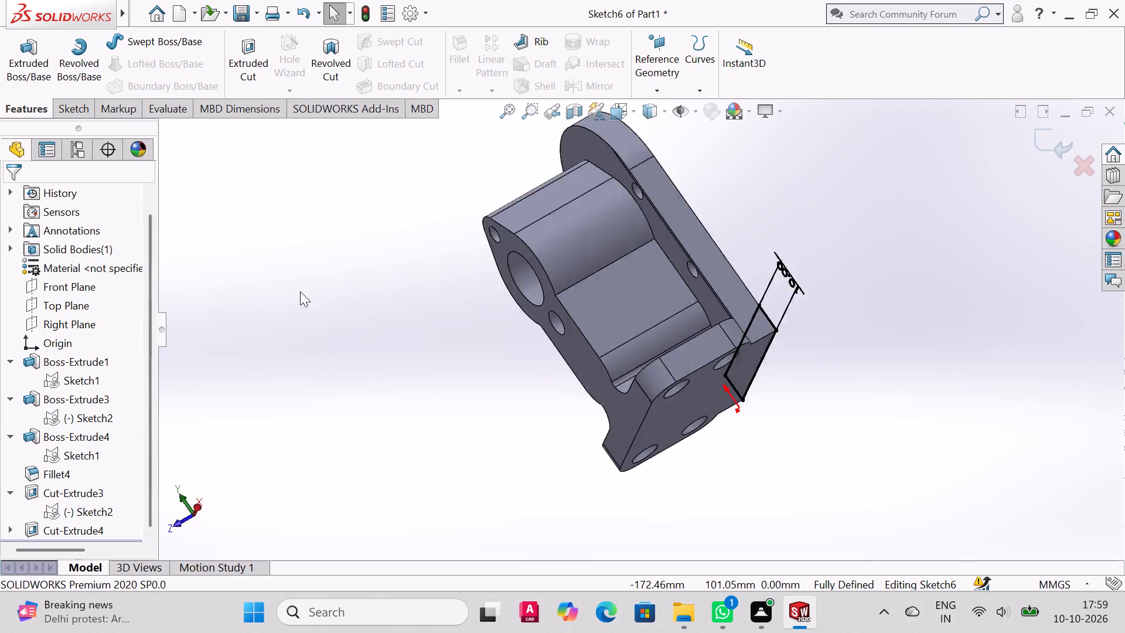
pyautogui.click(37, 482)
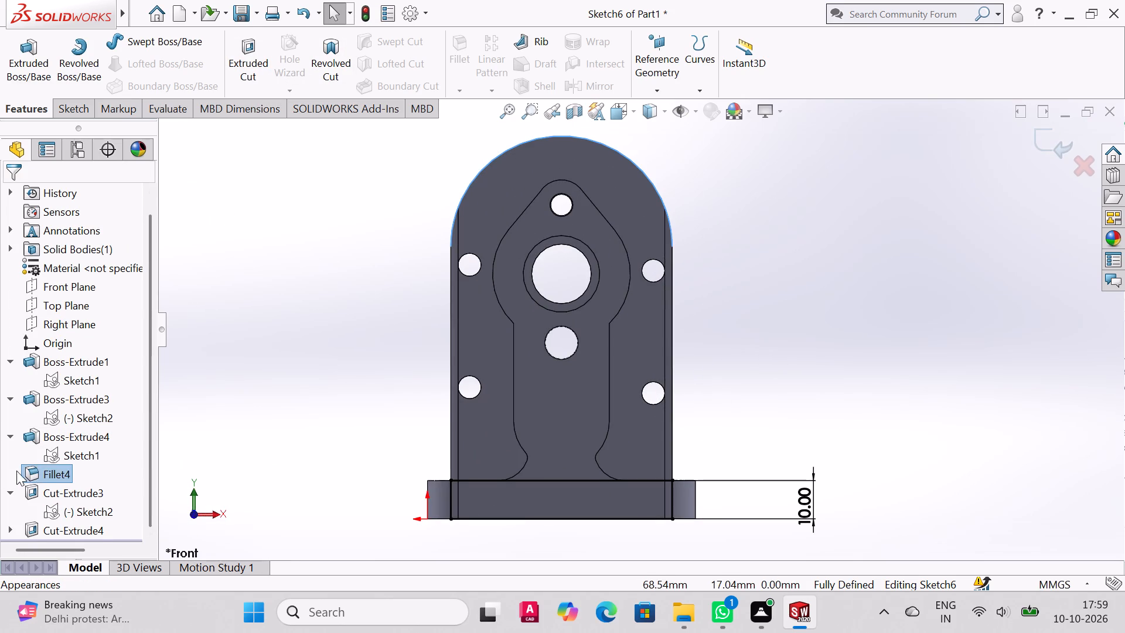
pyautogui.click(23, 471)
pyautogui.scroll(-4, 66, 522)
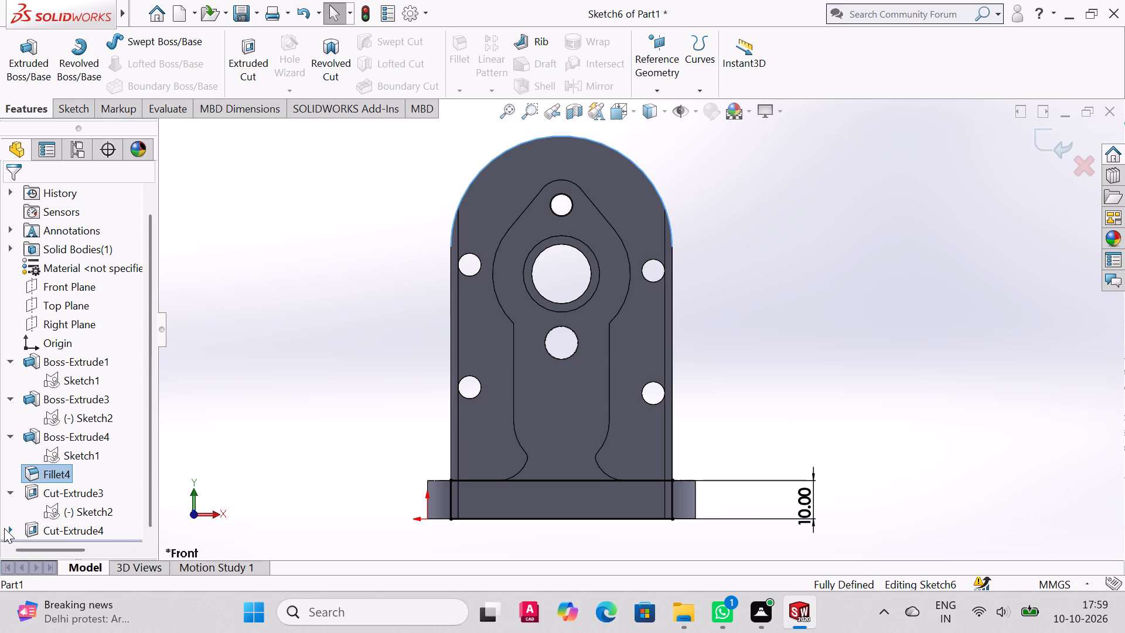
pyautogui.click(6, 527)
pyautogui.click(56, 529)
pyautogui.moveTo(617, 459); pyautogui.dragTo(594, 253, button='middle')
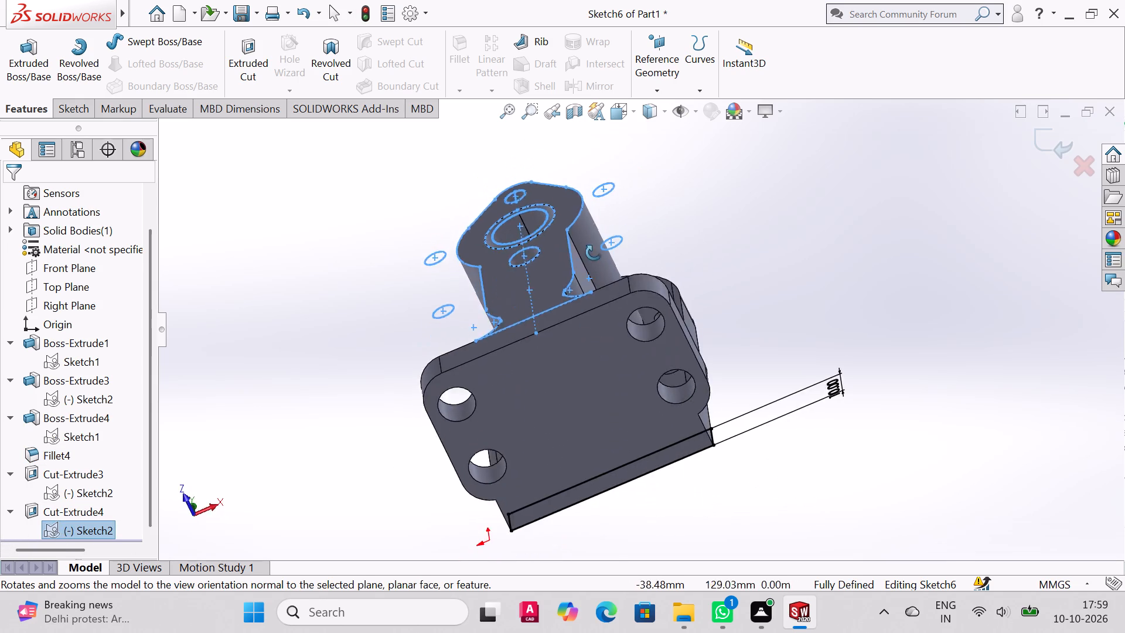
pyautogui.moveTo(594, 253); pyautogui.dragTo(374, 73, button='middle')
pyautogui.moveTo(599, 367); pyautogui.dragTo(683, 131, button='middle')
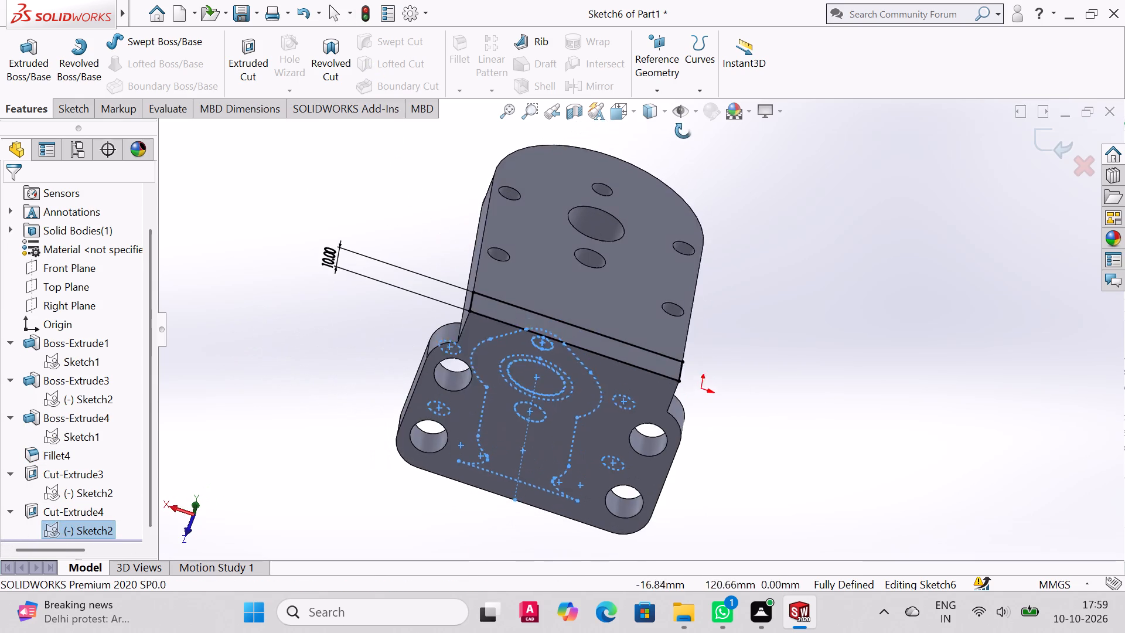
pyautogui.moveTo(683, 131); pyautogui.dragTo(686, 123, button='middle')
pyautogui.moveTo(690, 172); pyautogui.dragTo(684, 144, button='middle')
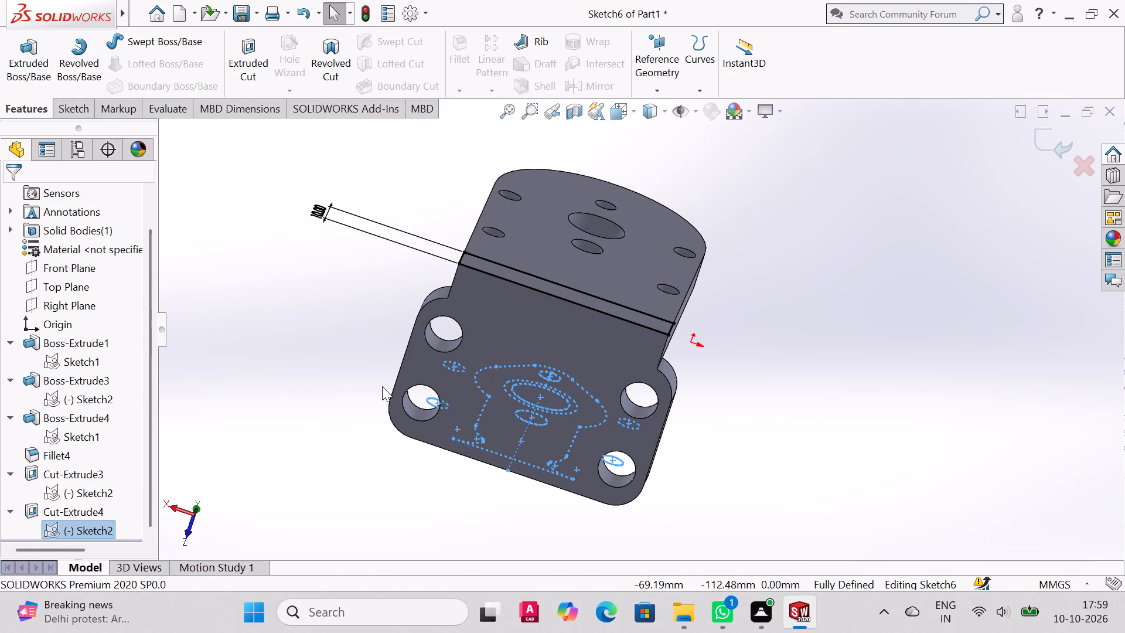
pyautogui.moveTo(247, 190); pyautogui.dragTo(289, 285, button='middle')
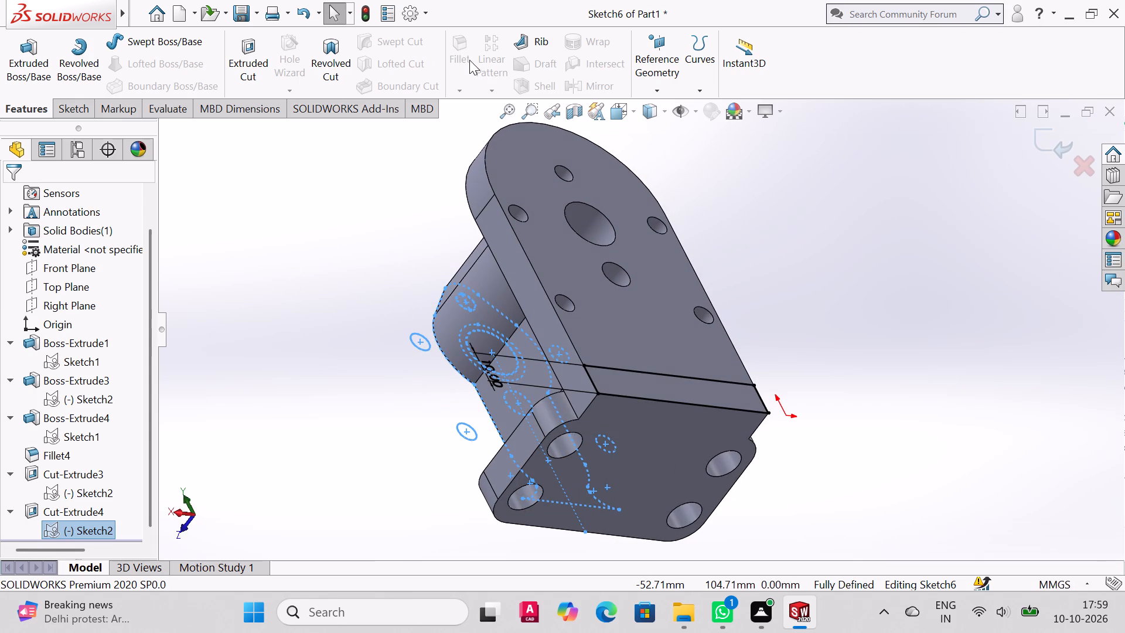
# Exit the 10 mm strip sketch.
pyautogui.doubleClick(471, 60)
pyautogui.moveTo(55, 104); pyautogui.dragTo(62, 105)
pyautogui.click(0, 40)
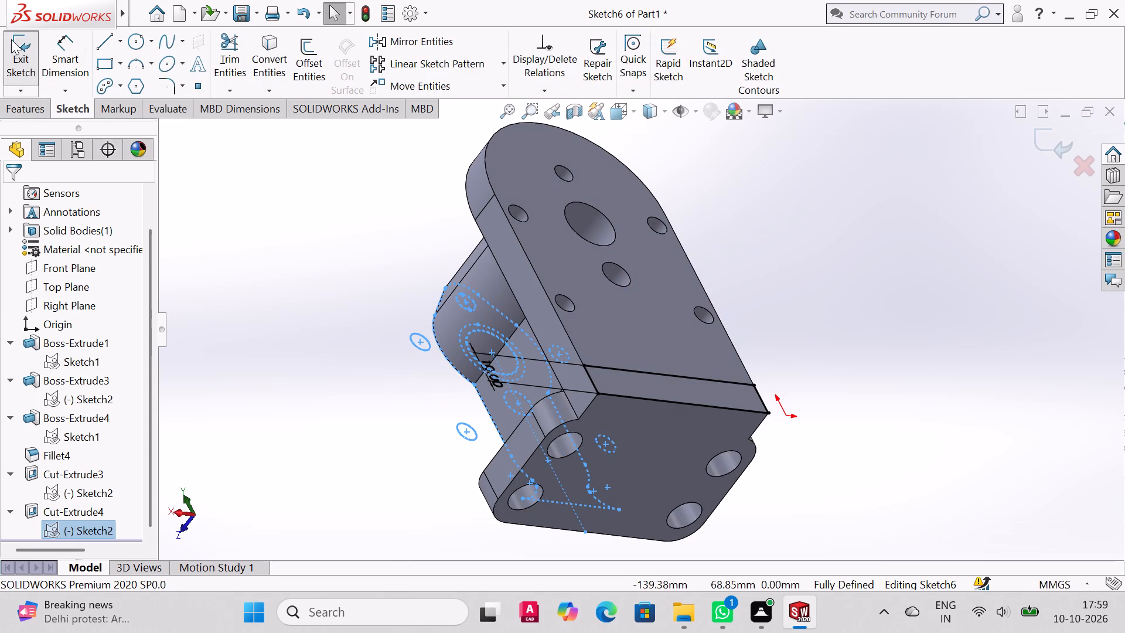
pyautogui.click(13, 40)
pyautogui.click(40, 103)
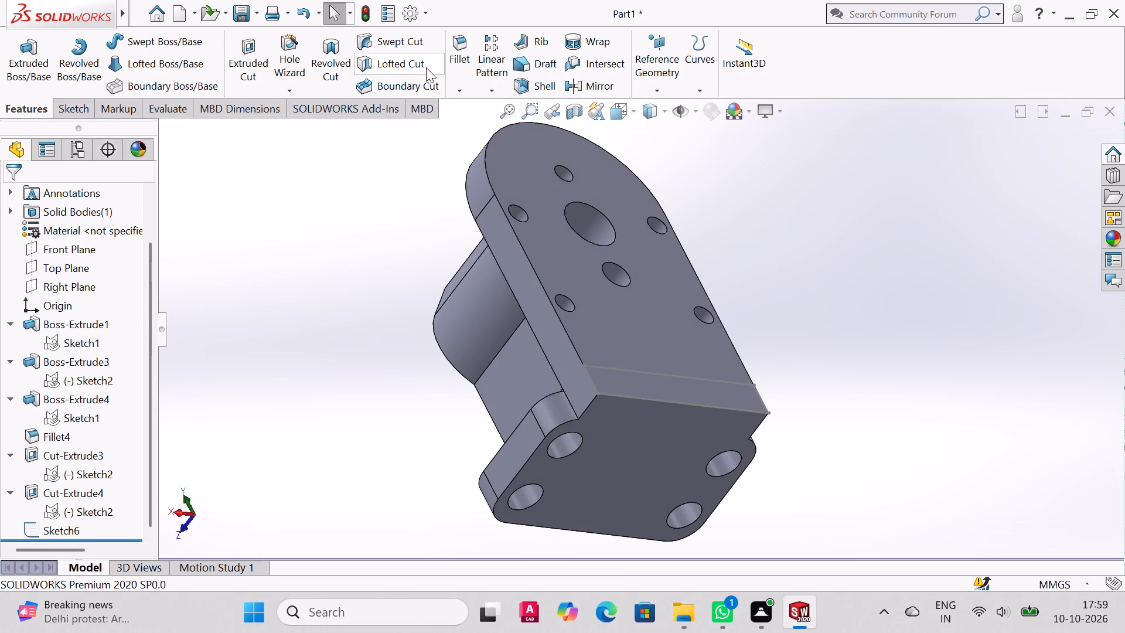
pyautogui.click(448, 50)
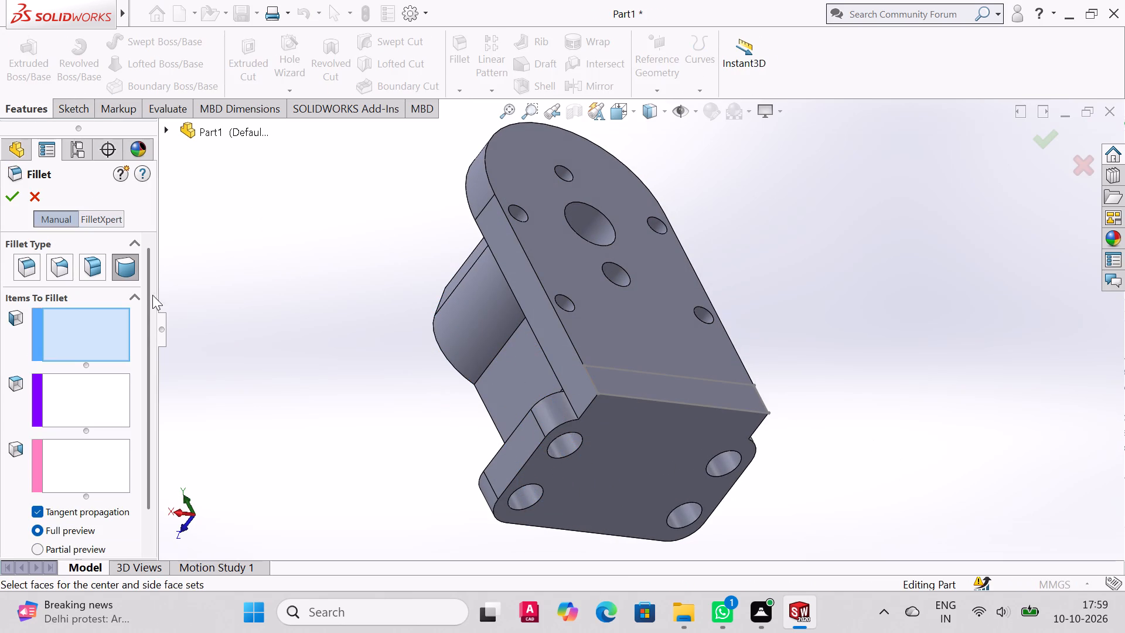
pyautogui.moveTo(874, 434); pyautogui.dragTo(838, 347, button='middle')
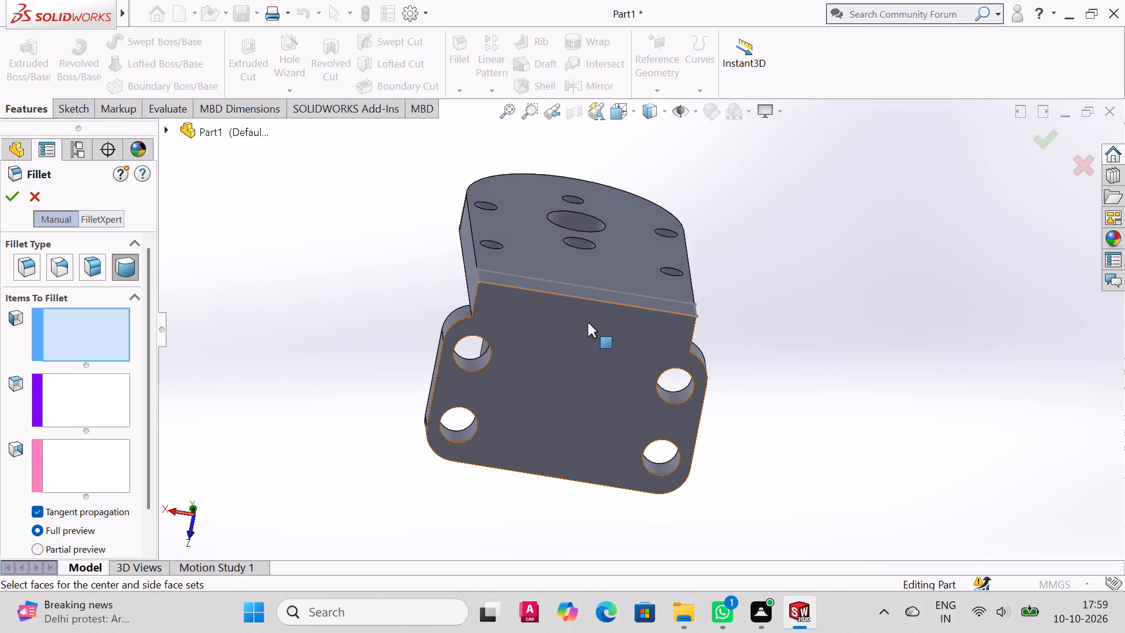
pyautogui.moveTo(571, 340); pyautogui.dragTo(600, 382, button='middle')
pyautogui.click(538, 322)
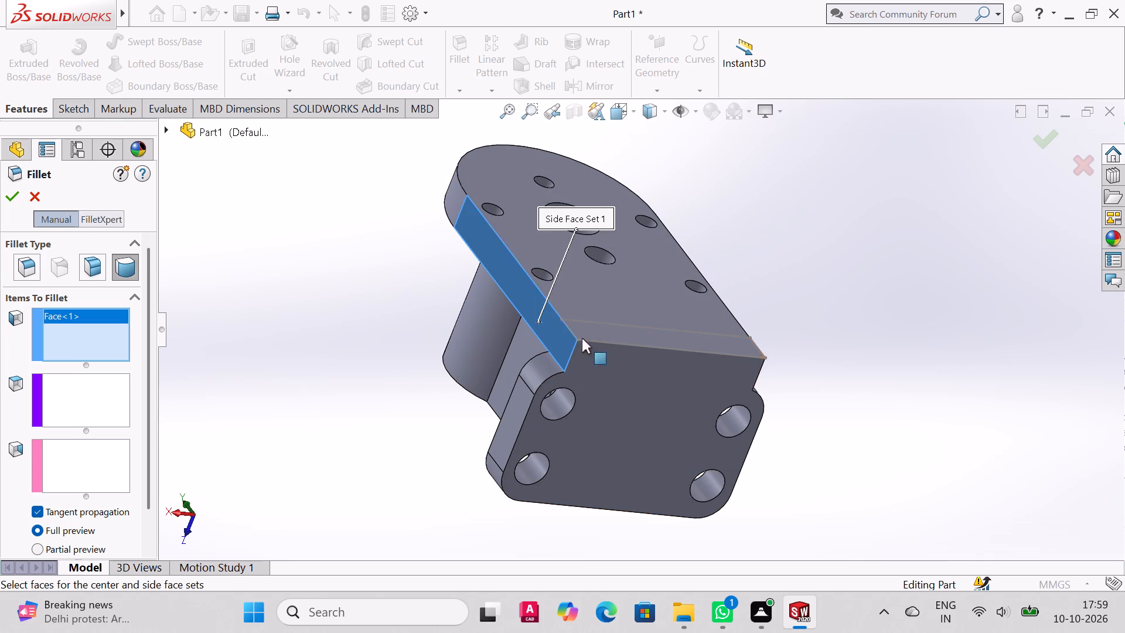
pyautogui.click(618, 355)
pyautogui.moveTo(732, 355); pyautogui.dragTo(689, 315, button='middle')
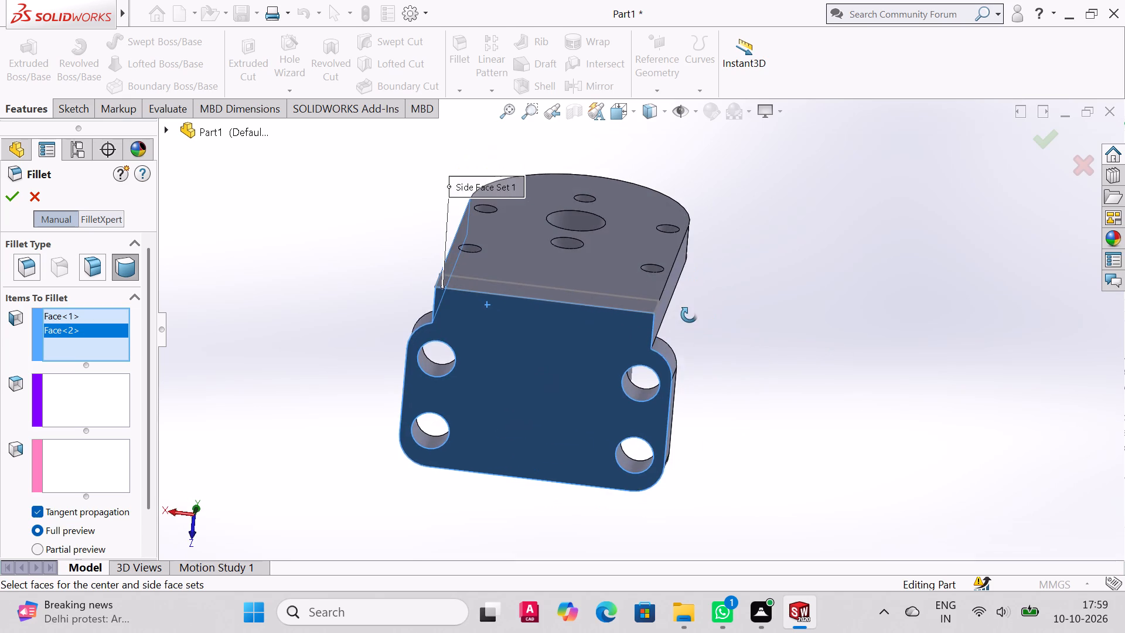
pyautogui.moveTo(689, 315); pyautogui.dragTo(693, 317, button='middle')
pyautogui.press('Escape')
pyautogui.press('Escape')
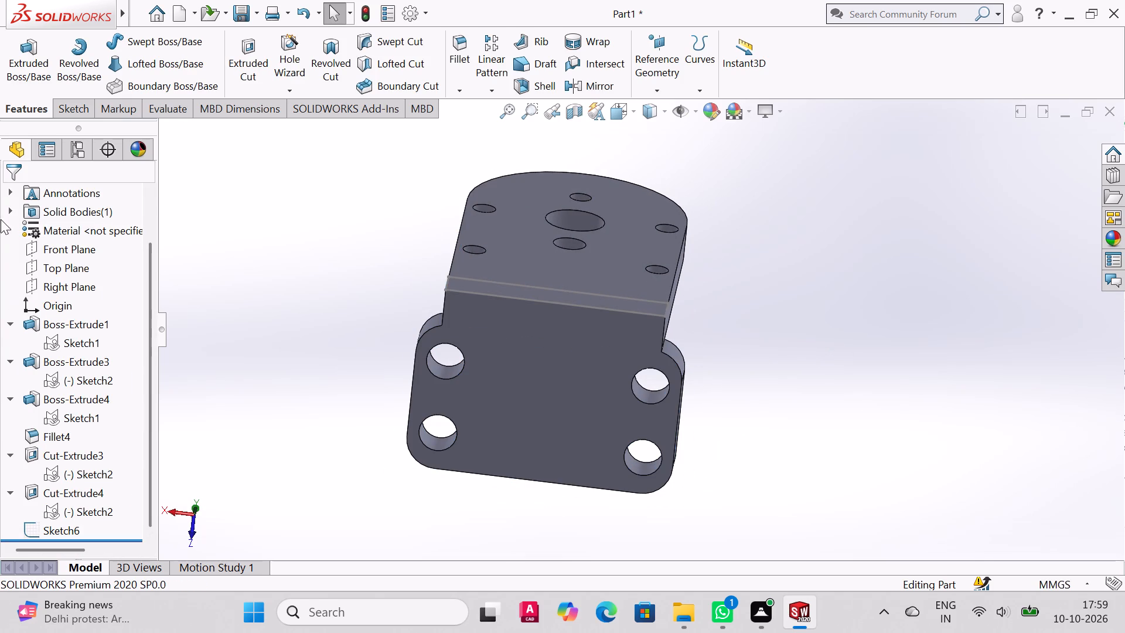
# Reopen Sketch6, the 10 mm strip sketch, for editing.
pyautogui.scroll(-1, 60, 519)
pyautogui.click(40, 529)
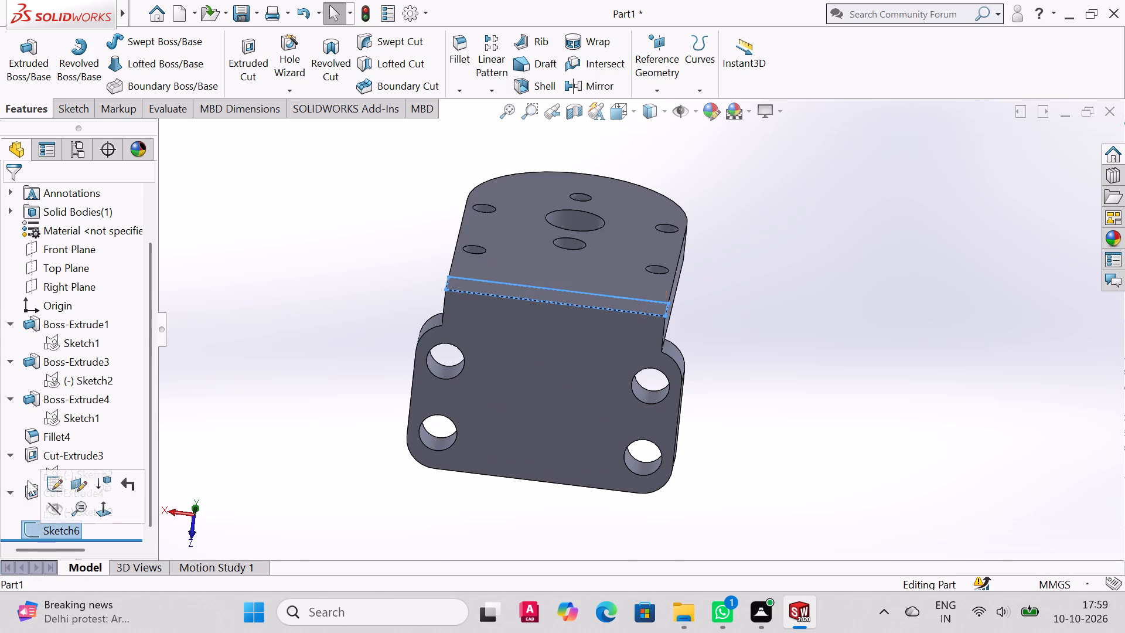
pyautogui.click(64, 113)
pyautogui.click(98, 42)
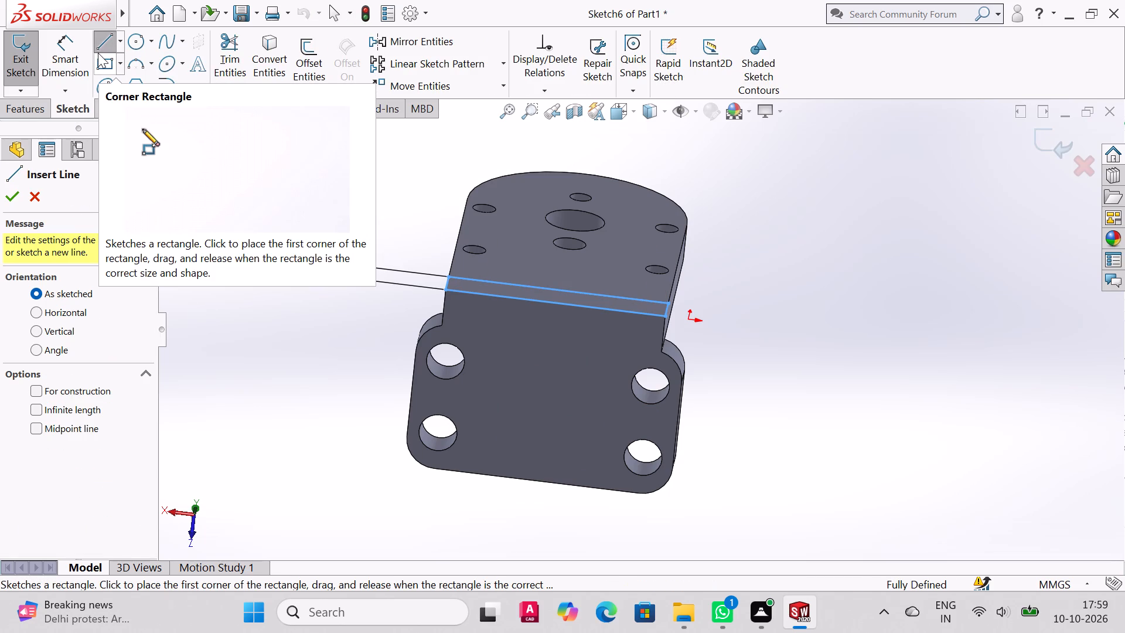
pyautogui.moveTo(502, 299); pyautogui.dragTo(531, 236, button='middle')
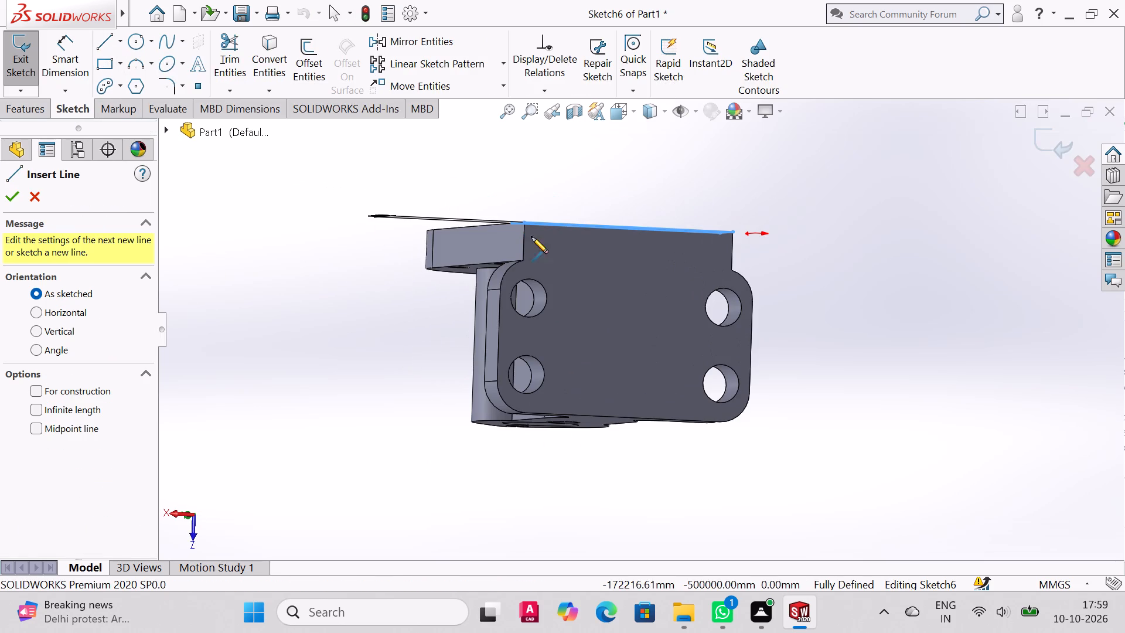
pyautogui.press('Escape')
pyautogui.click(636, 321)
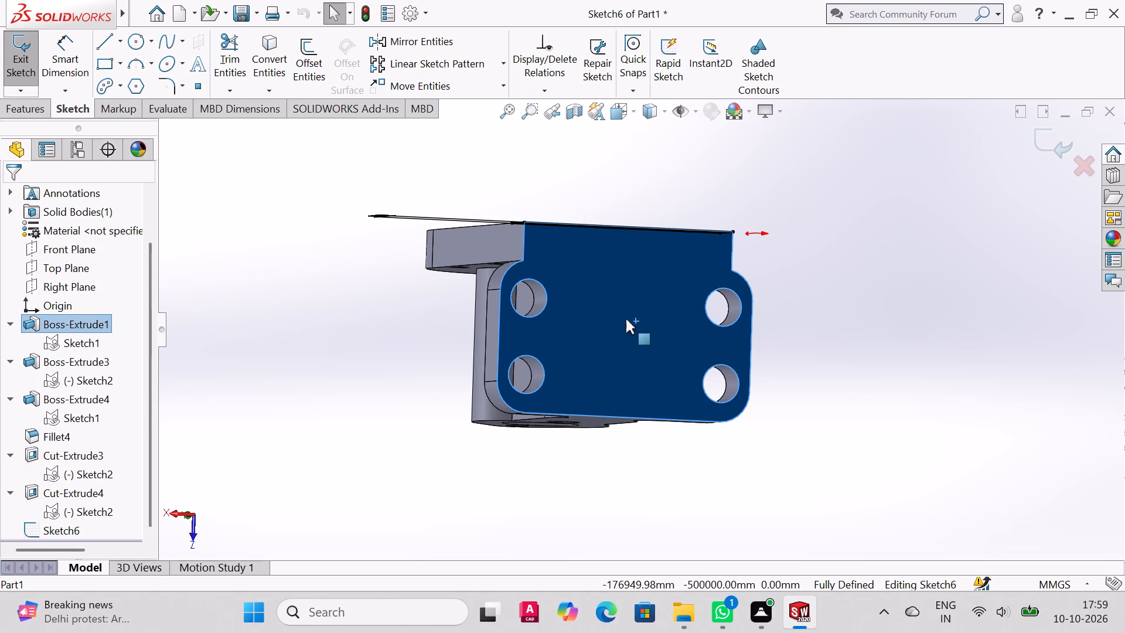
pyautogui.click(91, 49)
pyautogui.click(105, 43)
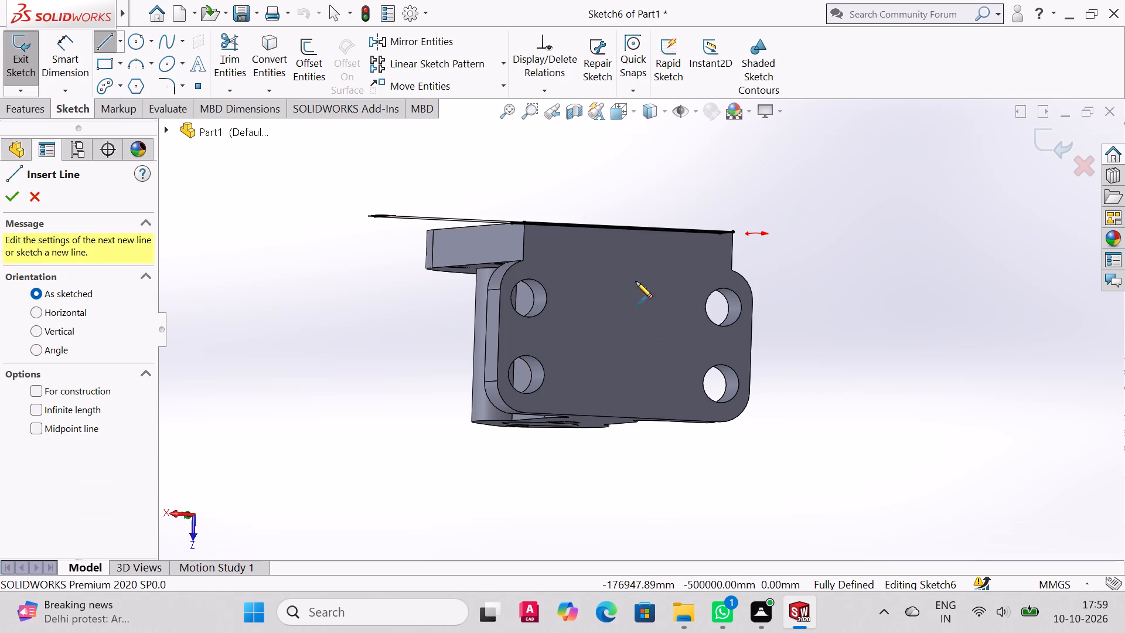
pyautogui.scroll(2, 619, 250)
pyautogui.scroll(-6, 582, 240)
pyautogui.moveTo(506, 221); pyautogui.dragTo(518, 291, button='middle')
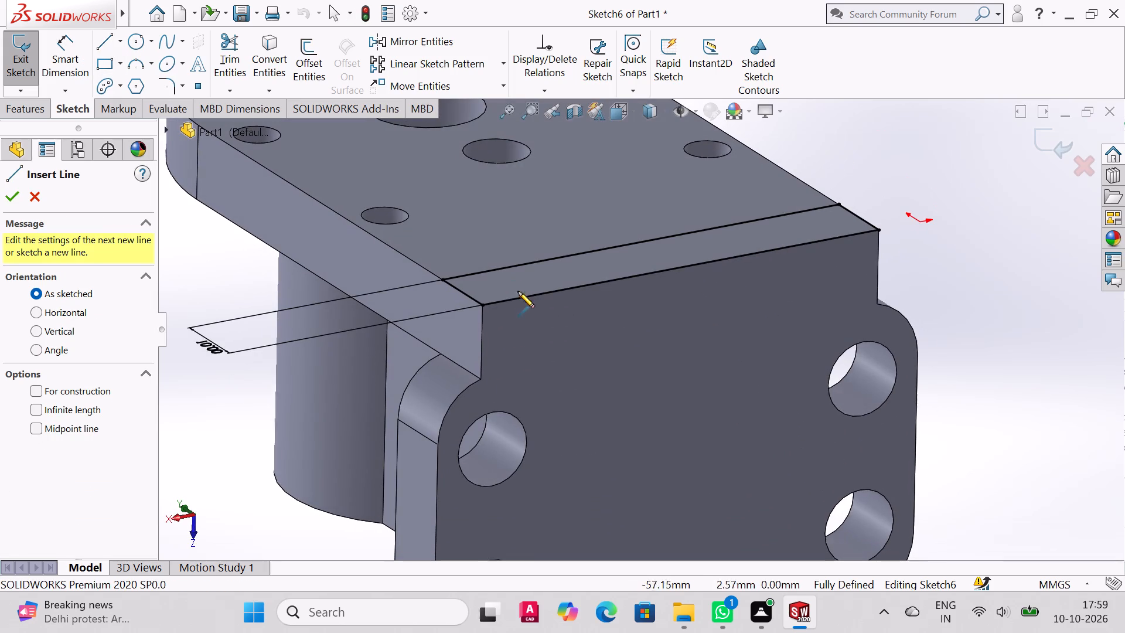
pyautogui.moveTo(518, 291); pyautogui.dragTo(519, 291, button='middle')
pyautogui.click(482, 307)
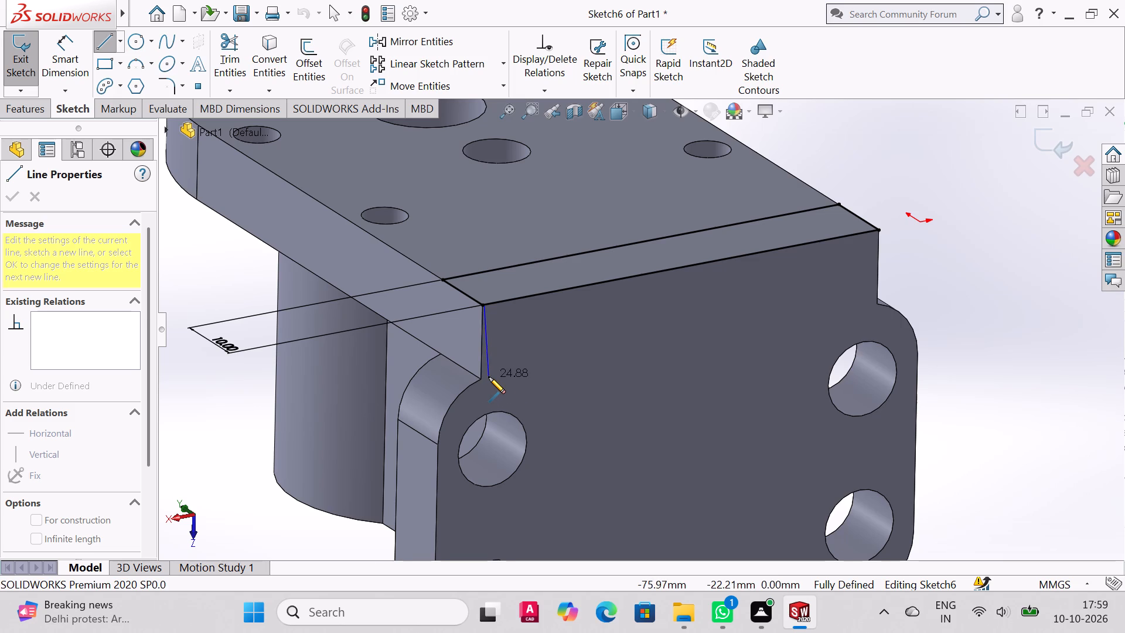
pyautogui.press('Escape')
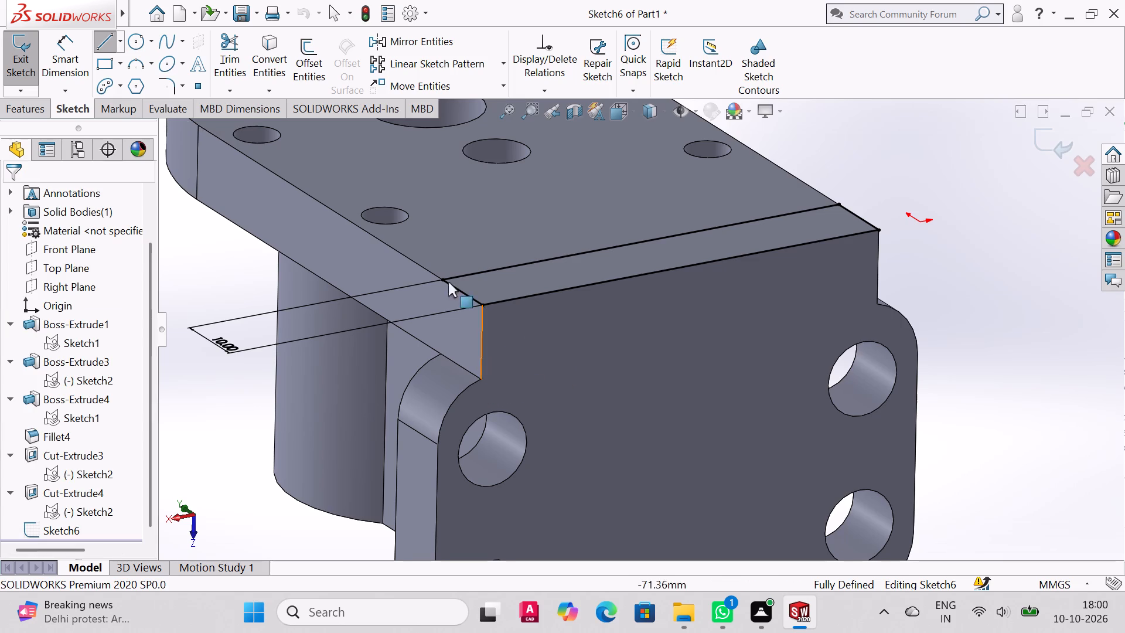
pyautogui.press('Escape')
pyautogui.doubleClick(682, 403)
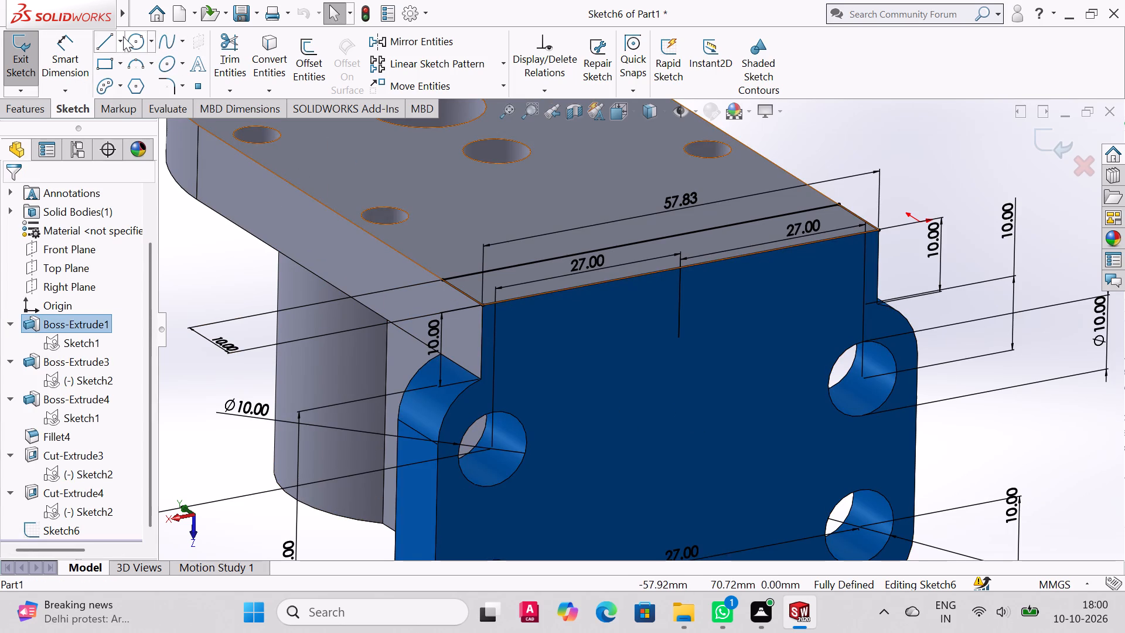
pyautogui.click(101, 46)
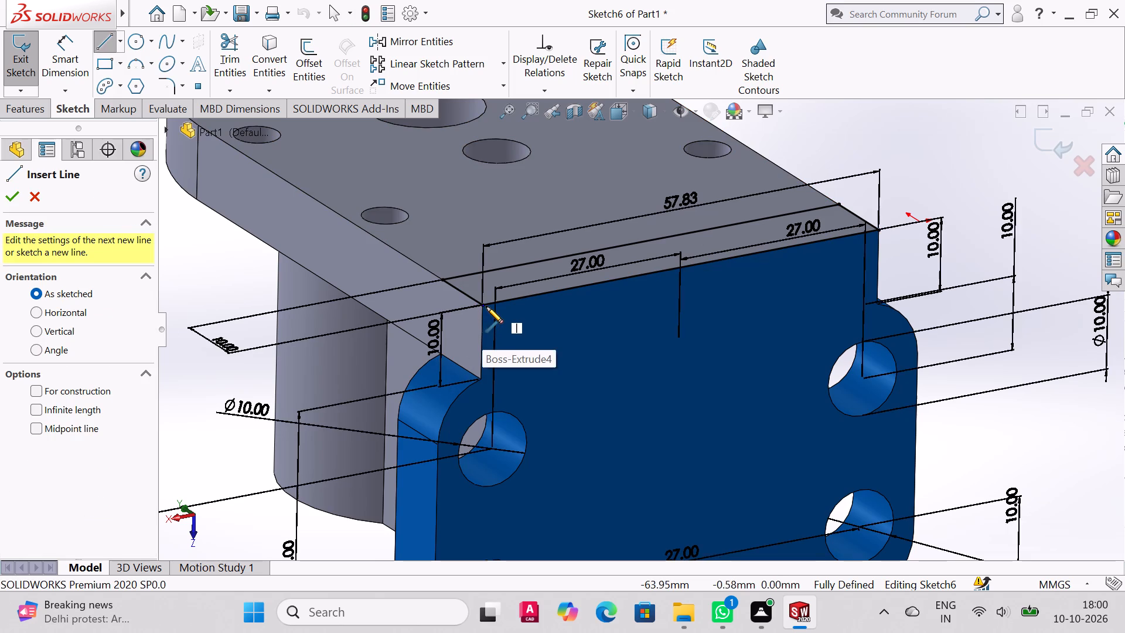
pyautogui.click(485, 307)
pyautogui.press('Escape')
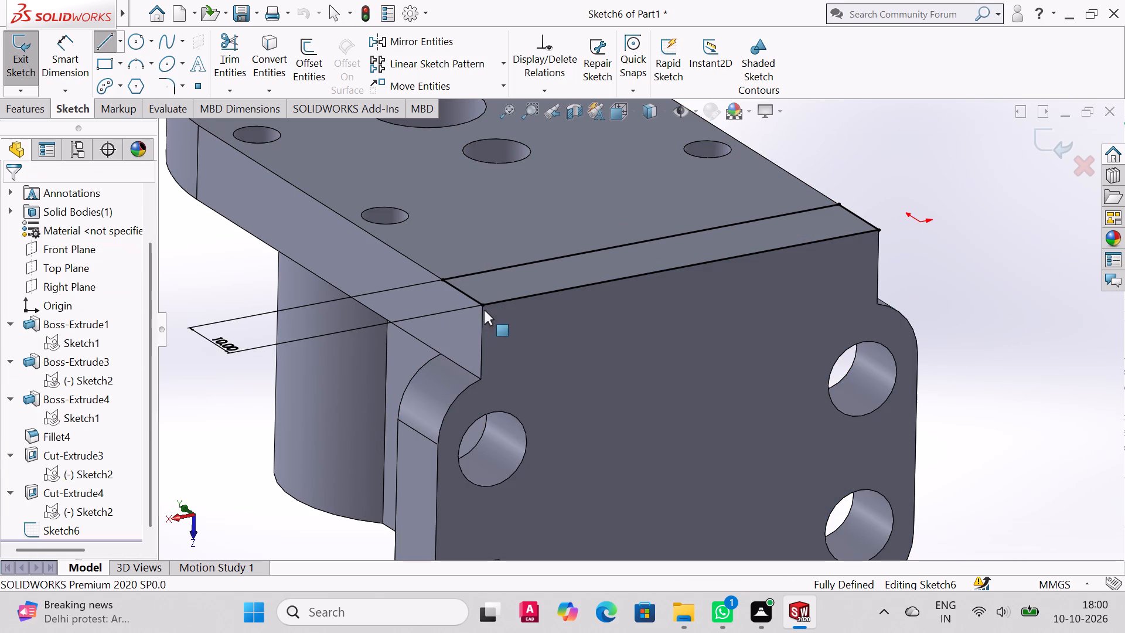
# Sketch a line about 26 mm long from the strip's outer corner along the base's short edge to the notch corner, ending the chain there.
pyautogui.click(483, 306)
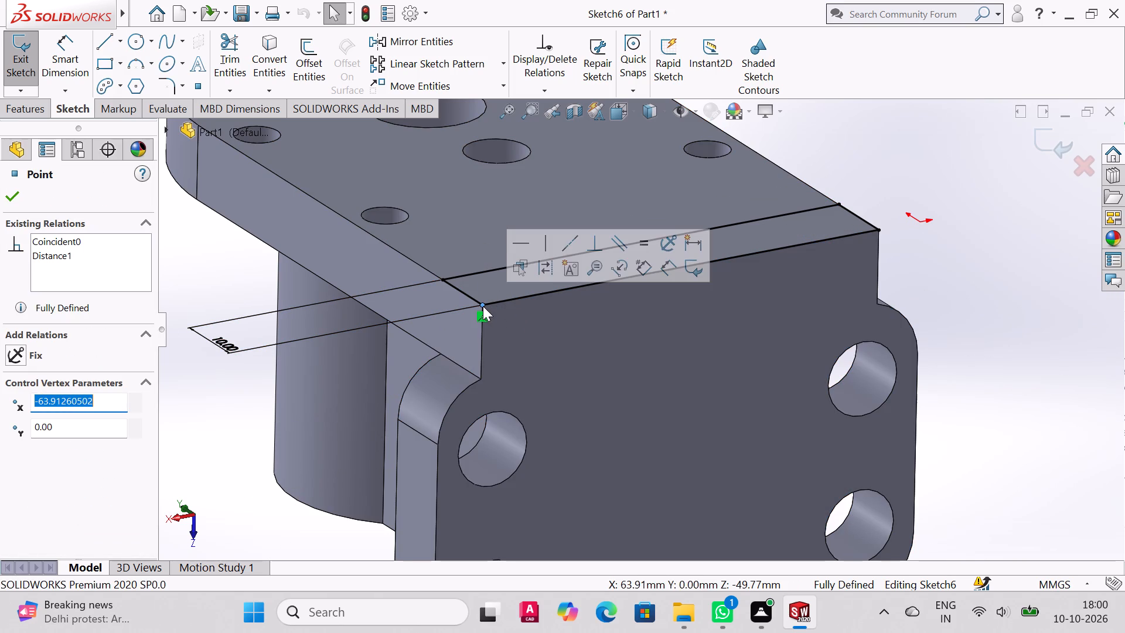
pyautogui.click(95, 38)
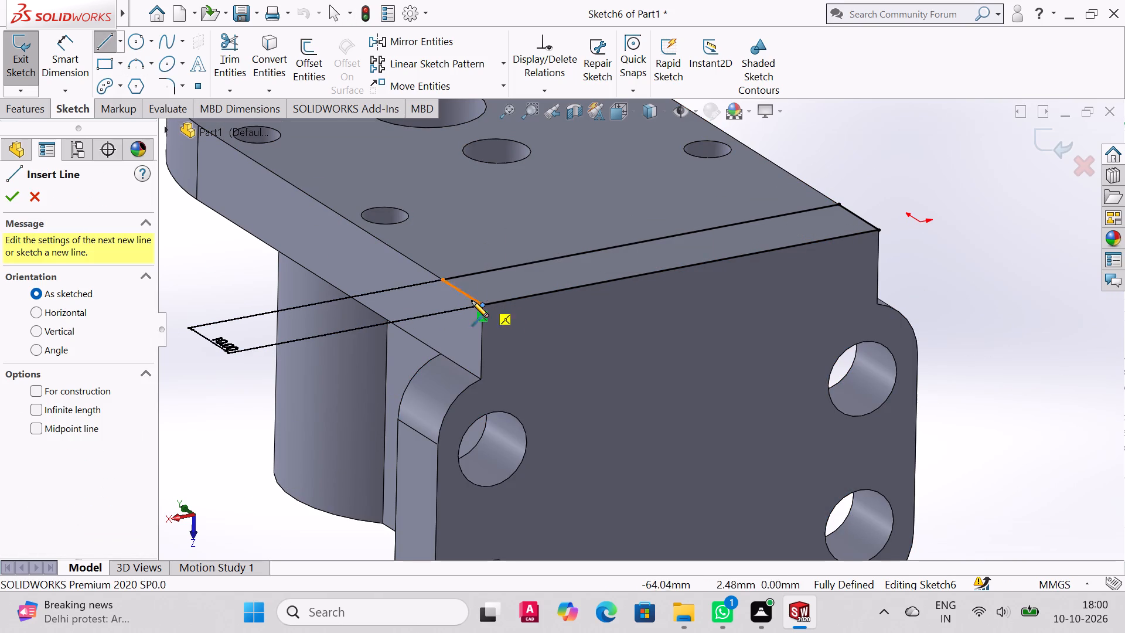
pyautogui.click(483, 305)
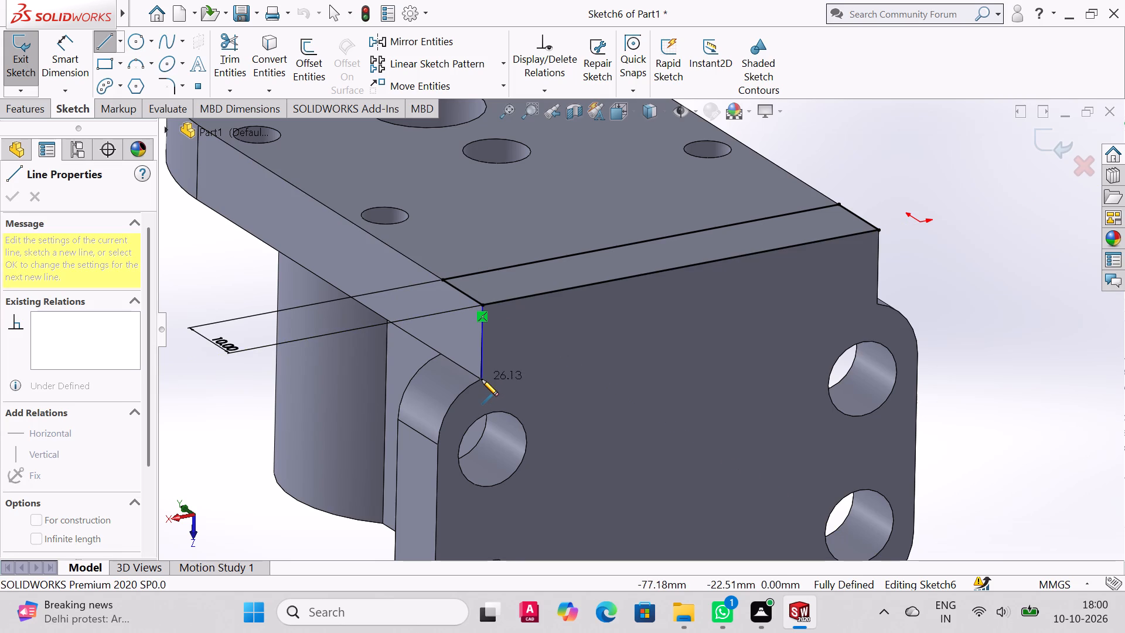
pyautogui.click(481, 377)
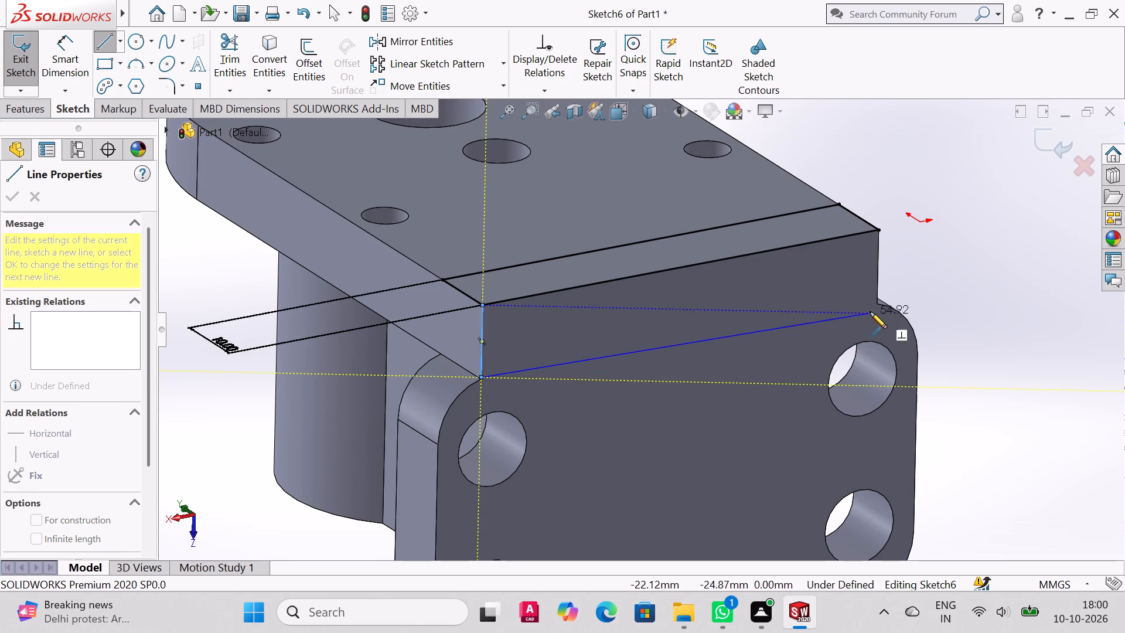
pyautogui.rightClick(874, 303)
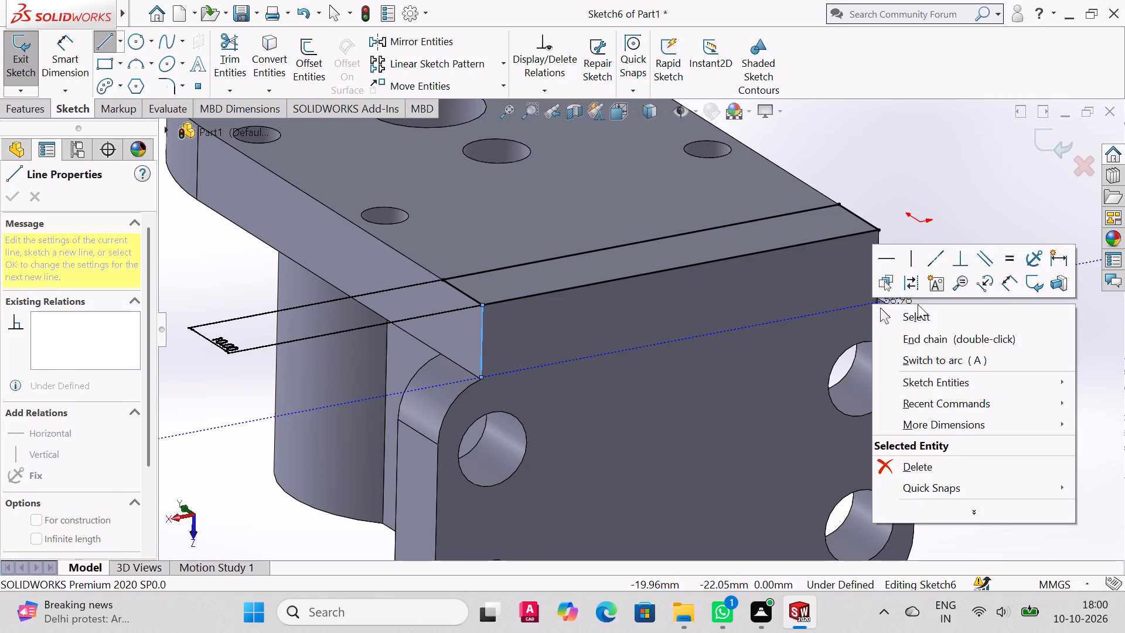
pyautogui.click(926, 312)
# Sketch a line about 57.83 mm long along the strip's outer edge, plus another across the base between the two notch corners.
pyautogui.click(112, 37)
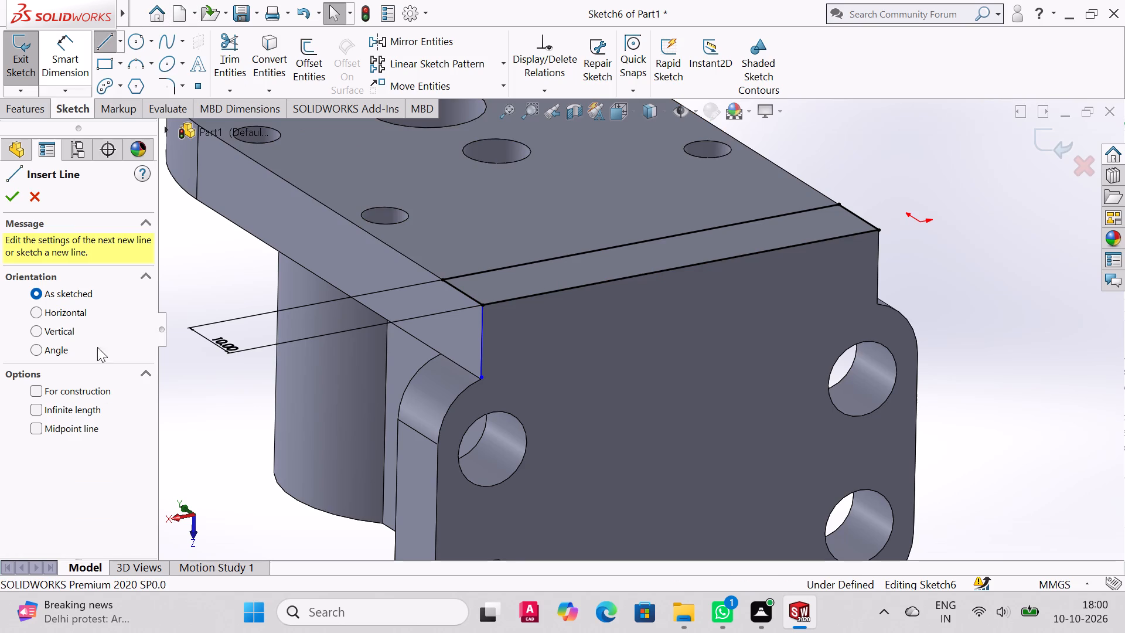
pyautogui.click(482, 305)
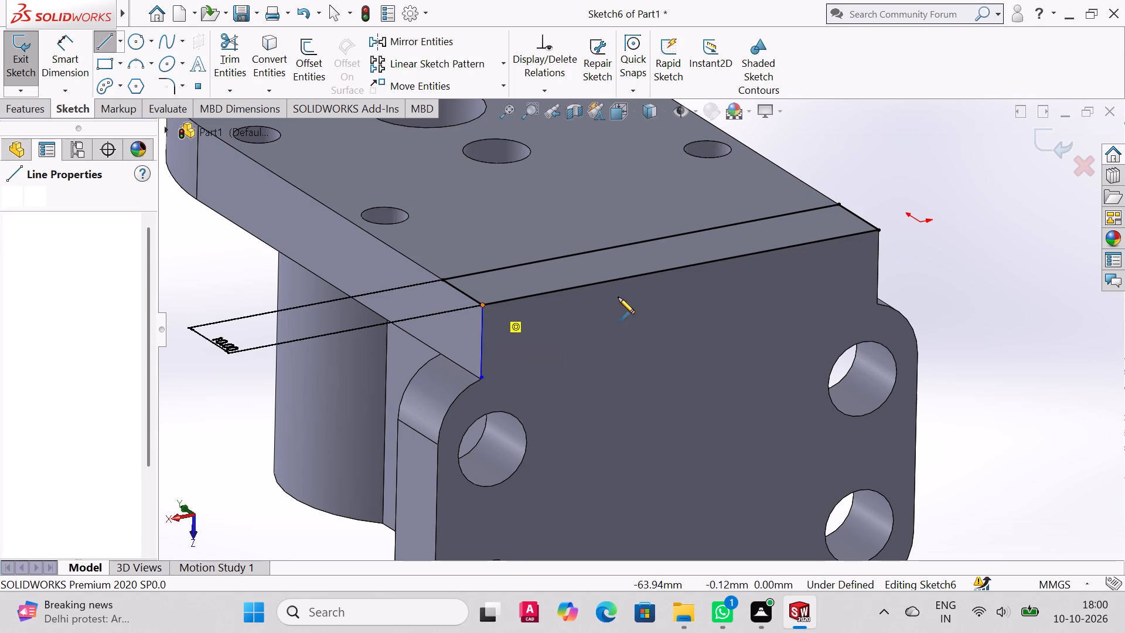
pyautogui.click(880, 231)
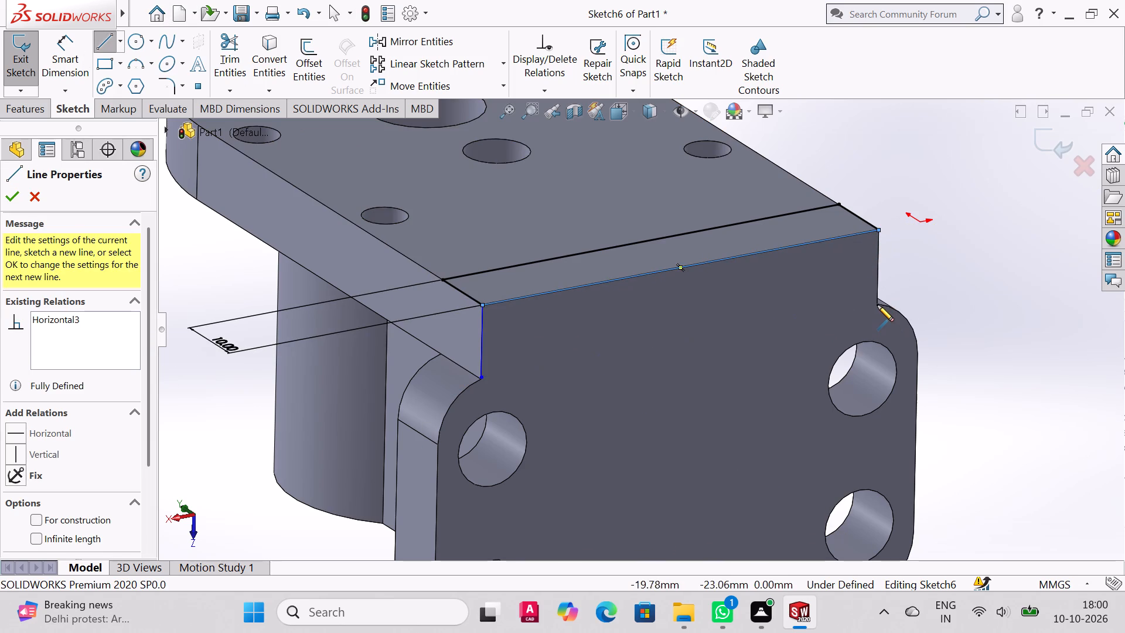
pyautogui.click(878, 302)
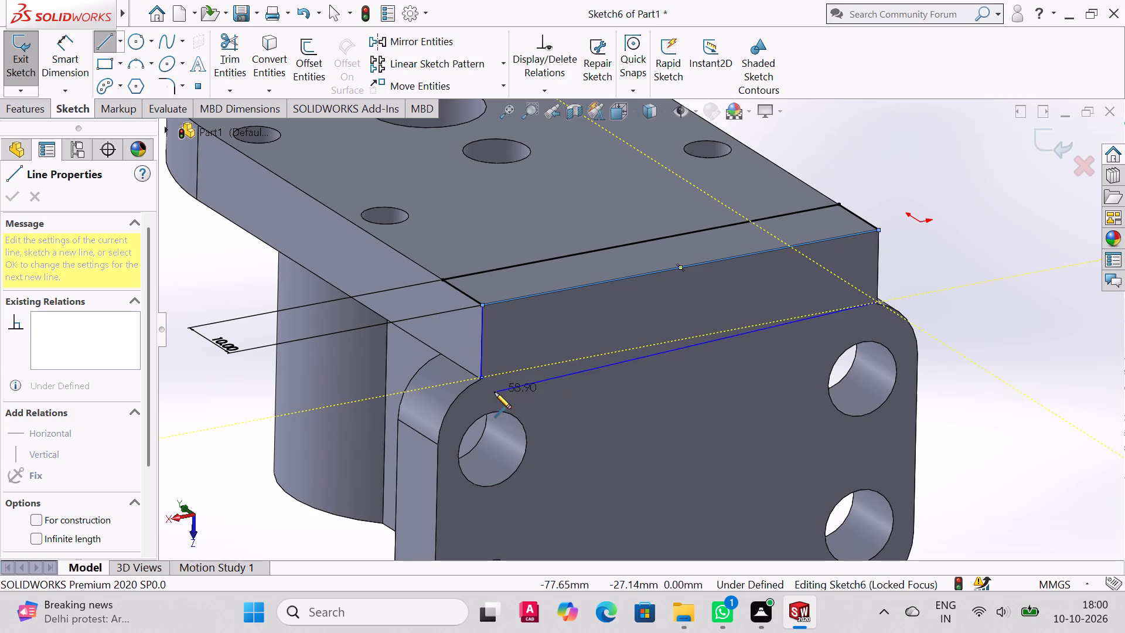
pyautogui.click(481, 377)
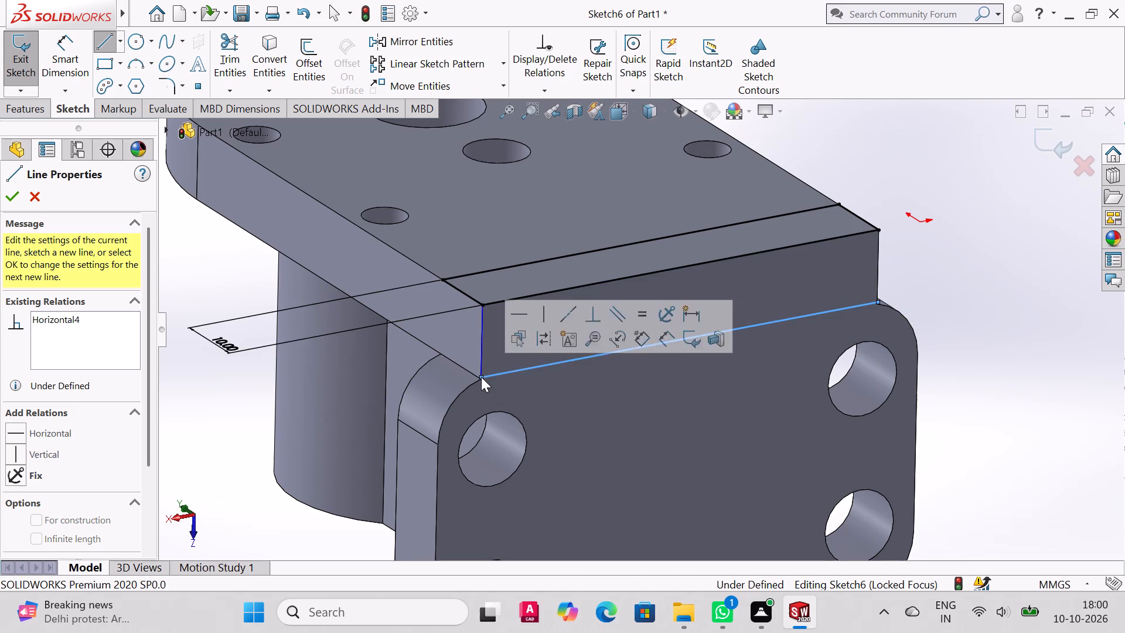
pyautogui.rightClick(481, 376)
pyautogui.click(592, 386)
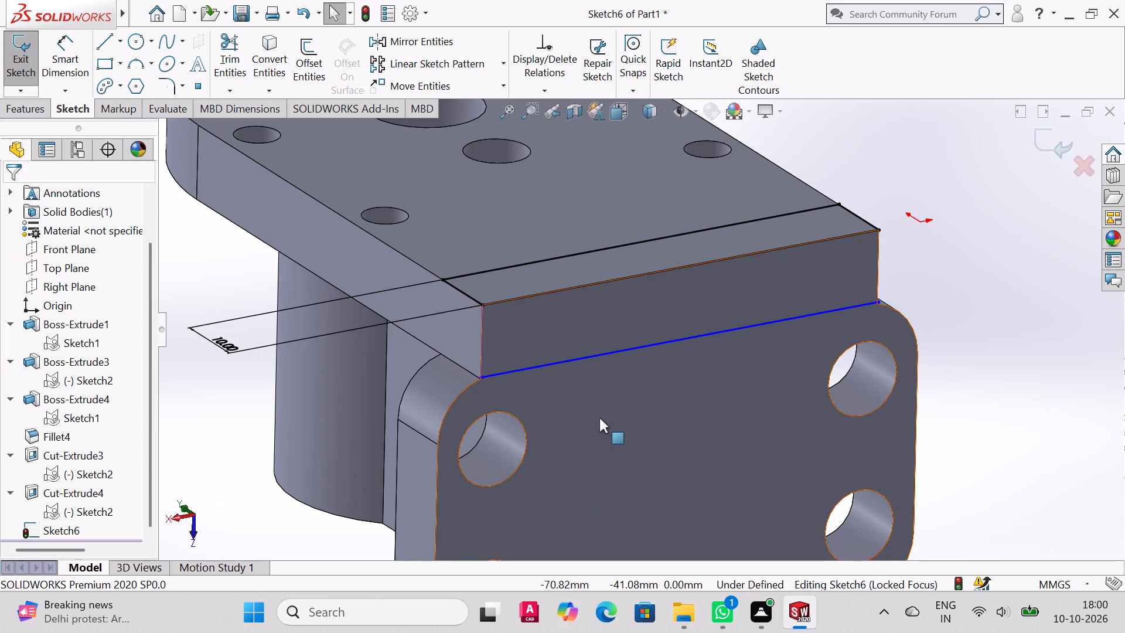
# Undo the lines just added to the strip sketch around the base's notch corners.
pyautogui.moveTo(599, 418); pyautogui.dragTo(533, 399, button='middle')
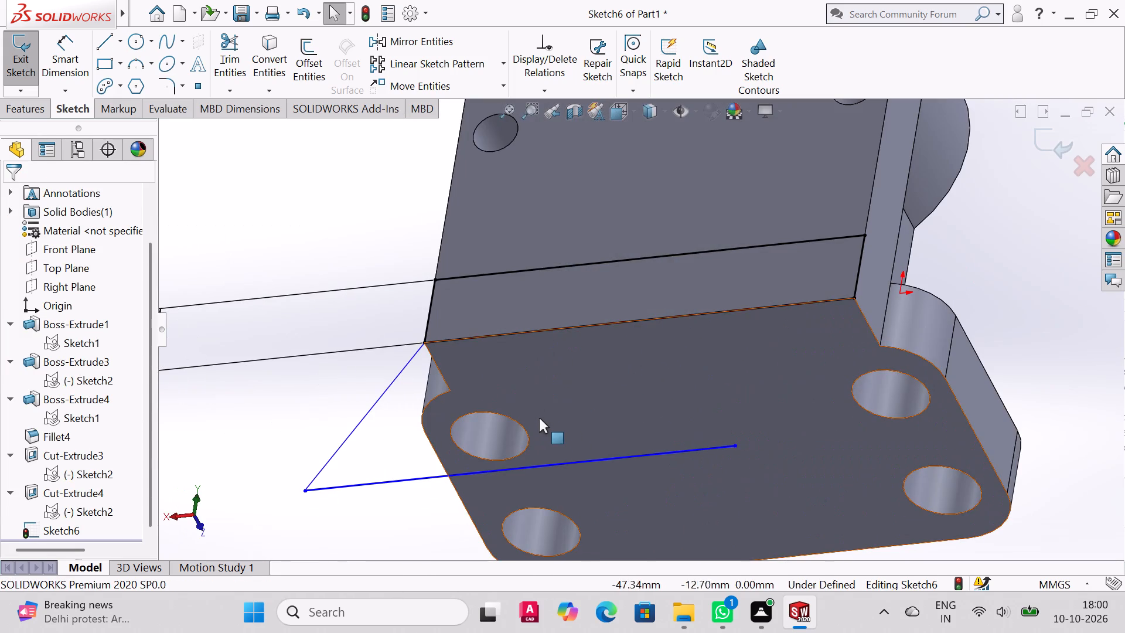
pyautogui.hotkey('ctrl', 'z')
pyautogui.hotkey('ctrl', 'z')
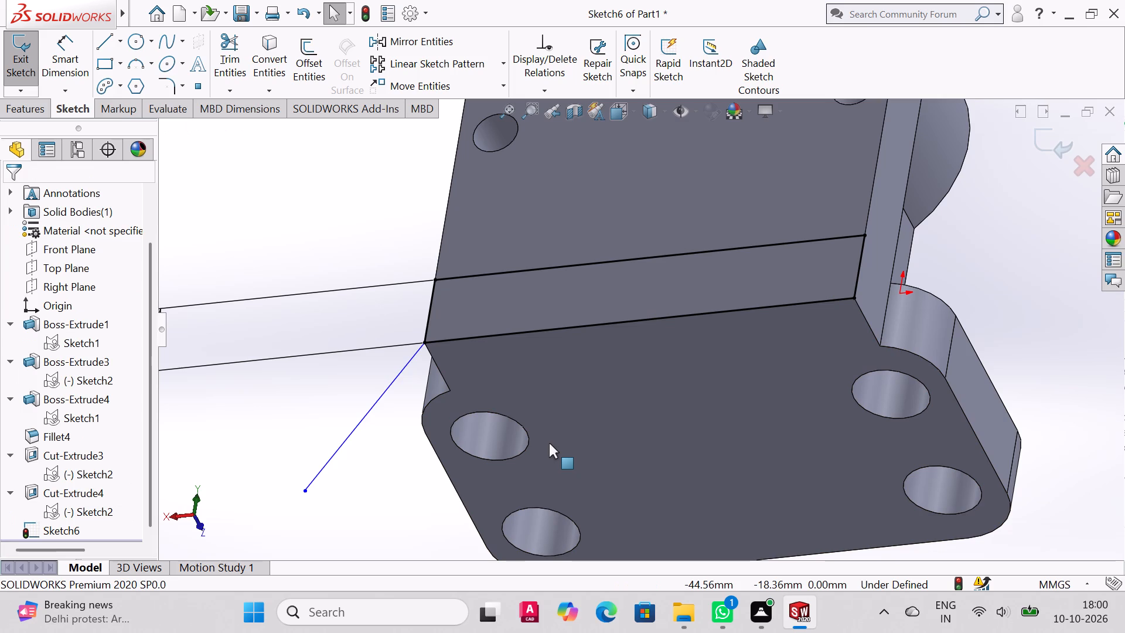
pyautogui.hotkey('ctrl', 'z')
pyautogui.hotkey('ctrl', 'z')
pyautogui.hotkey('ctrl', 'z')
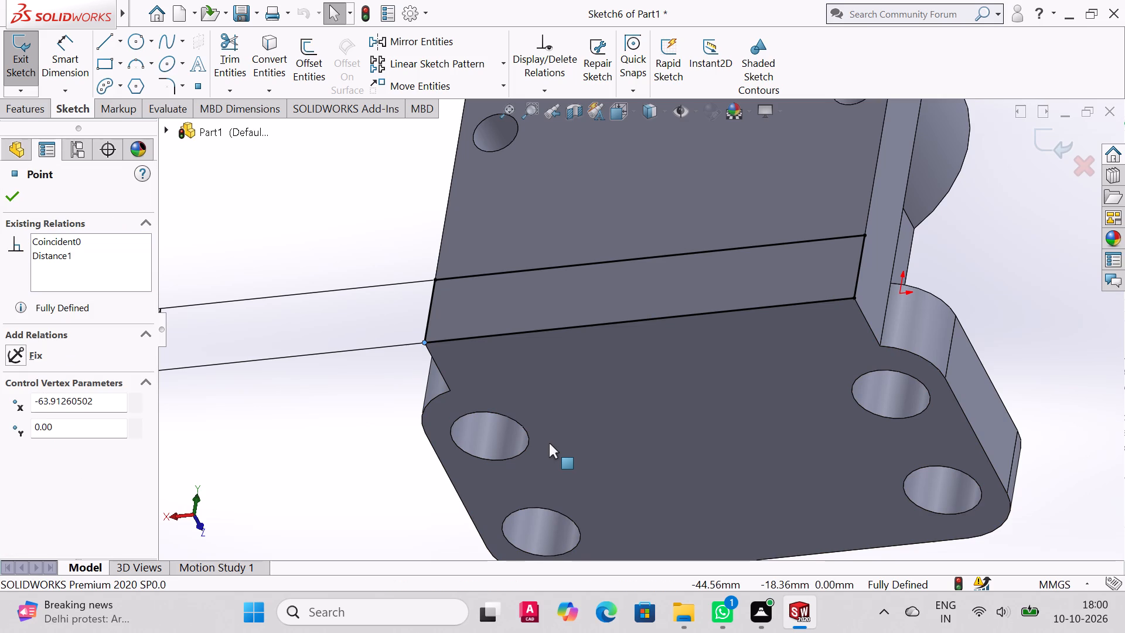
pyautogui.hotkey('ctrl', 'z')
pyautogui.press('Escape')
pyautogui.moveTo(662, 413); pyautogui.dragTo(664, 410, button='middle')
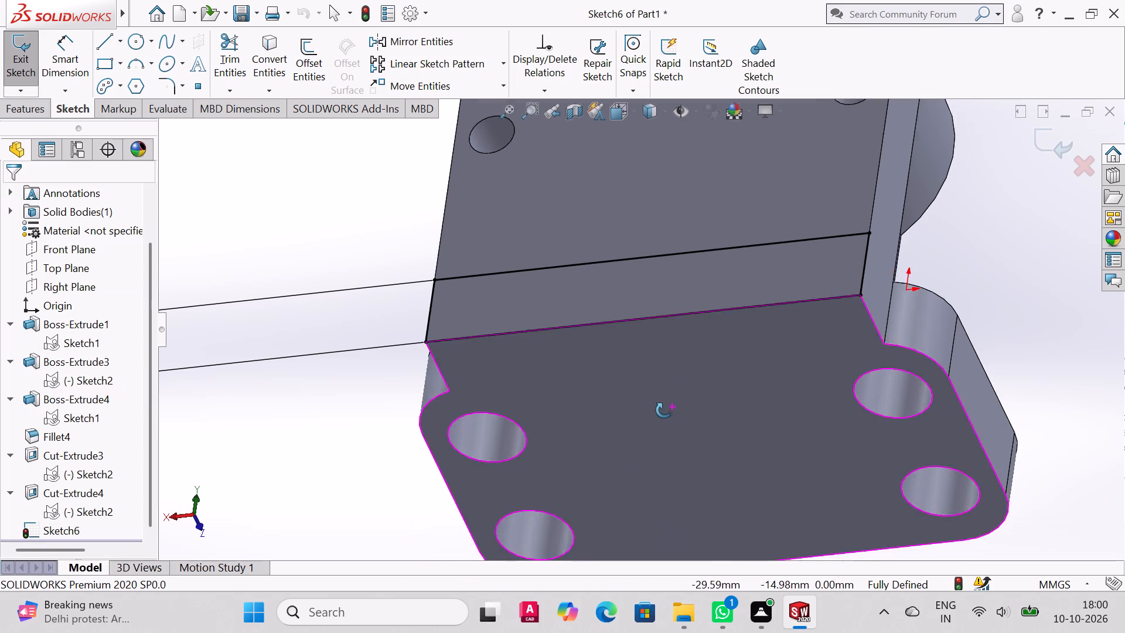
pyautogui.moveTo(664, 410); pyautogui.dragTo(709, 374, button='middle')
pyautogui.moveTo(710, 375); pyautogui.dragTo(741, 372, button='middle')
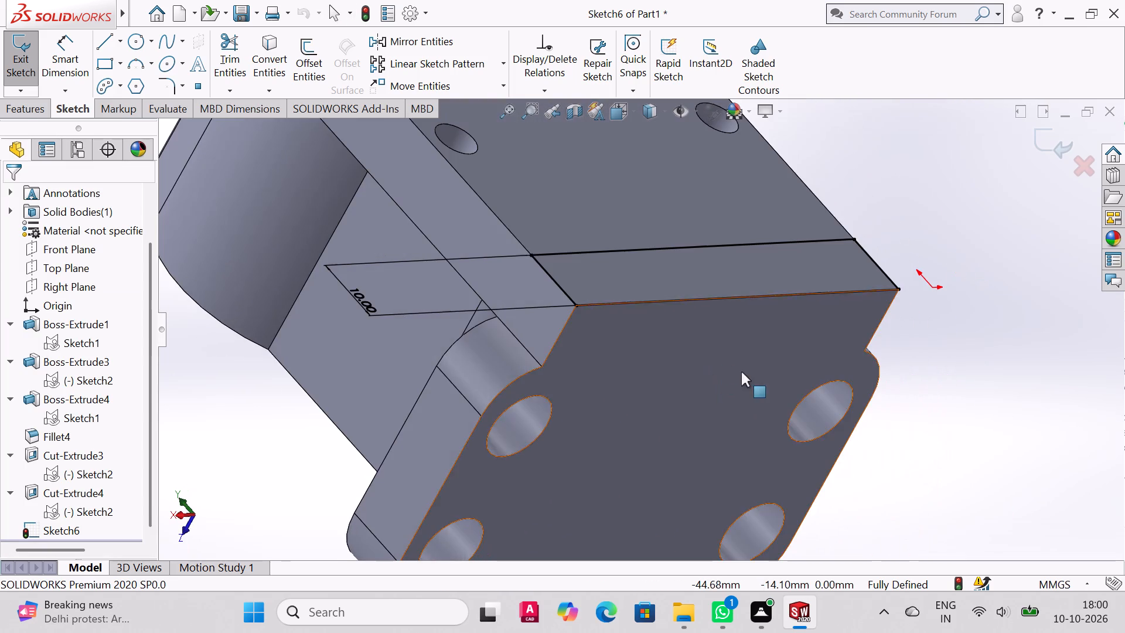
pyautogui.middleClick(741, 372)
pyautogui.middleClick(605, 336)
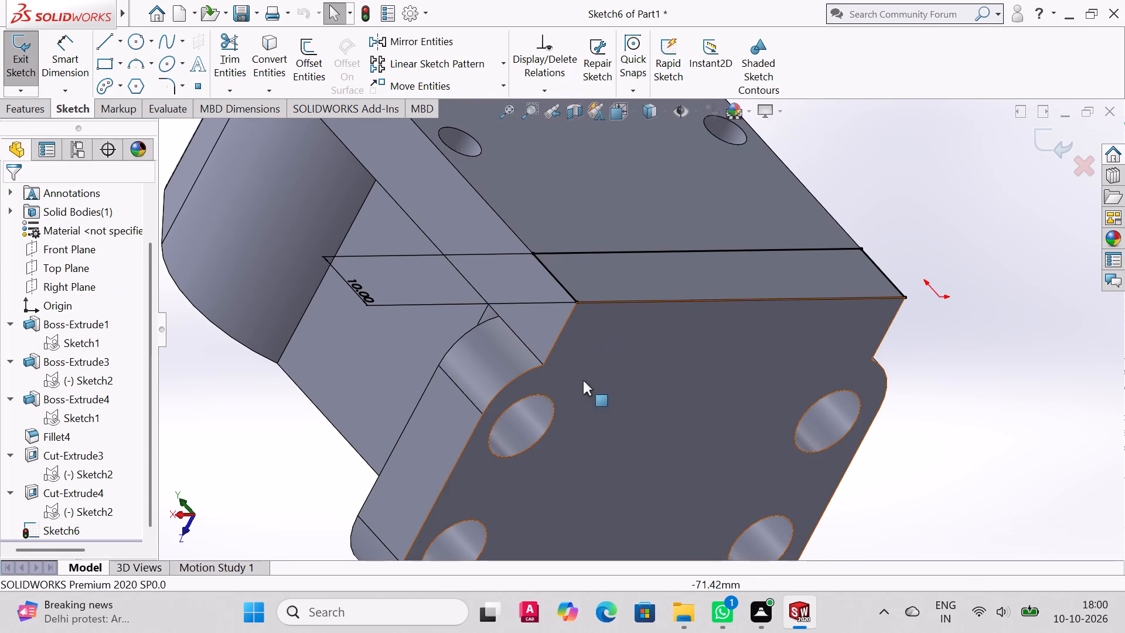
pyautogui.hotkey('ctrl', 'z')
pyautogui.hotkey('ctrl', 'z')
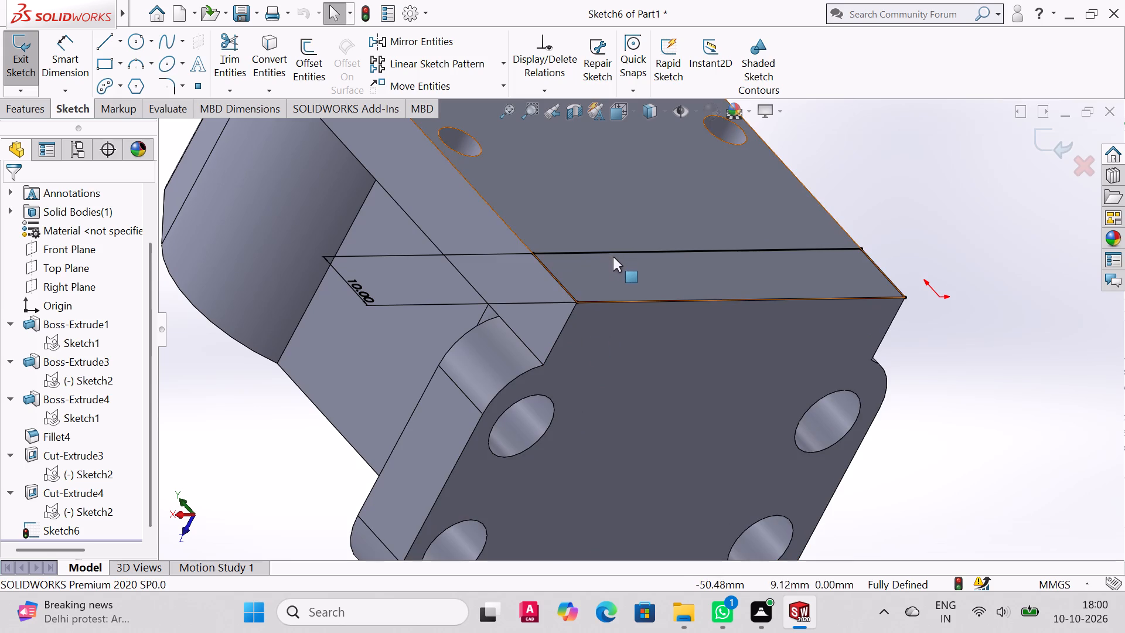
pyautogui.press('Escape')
# Delete the two long edges and two 10 mm sides of the strip rectangle in Sketch6.
pyautogui.click(624, 251)
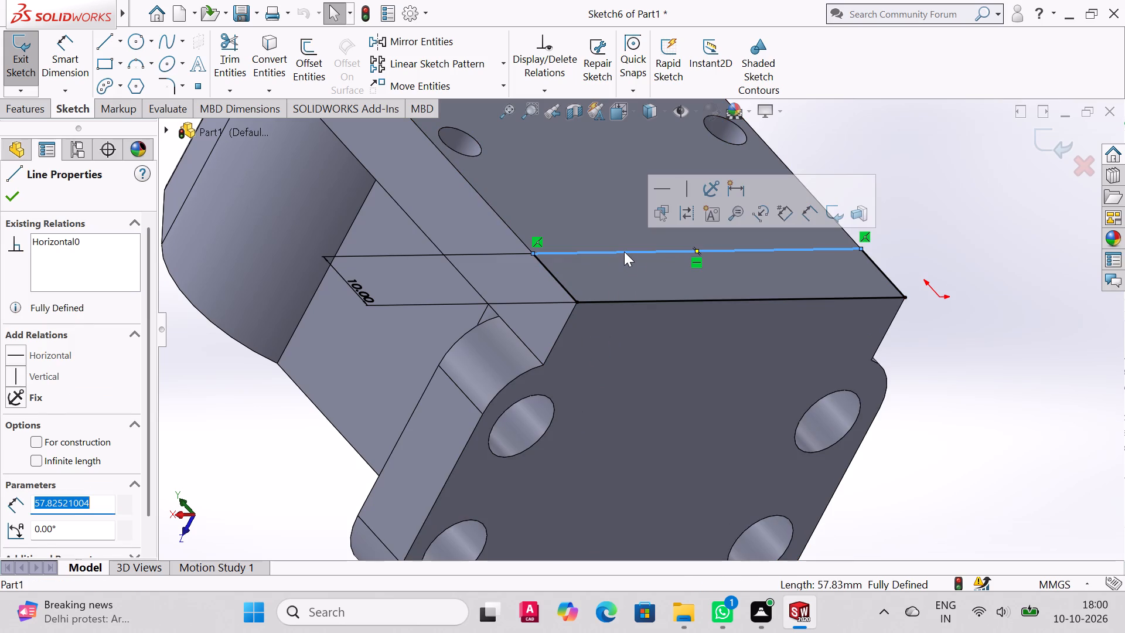
pyautogui.press('Delete')
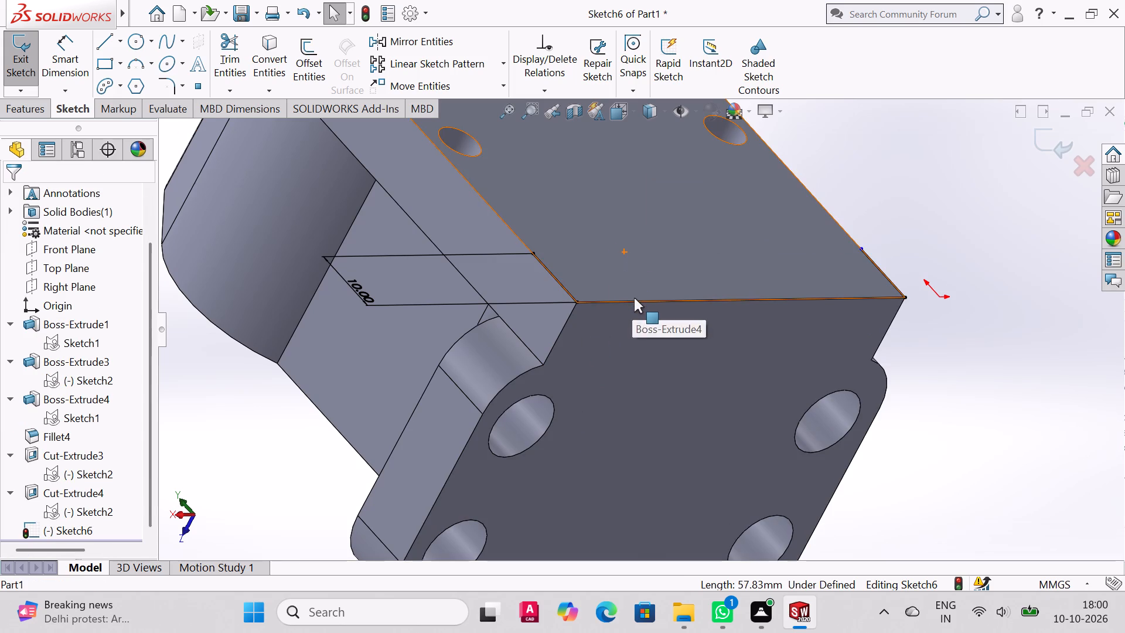
pyautogui.click(635, 300)
pyautogui.press('Delete')
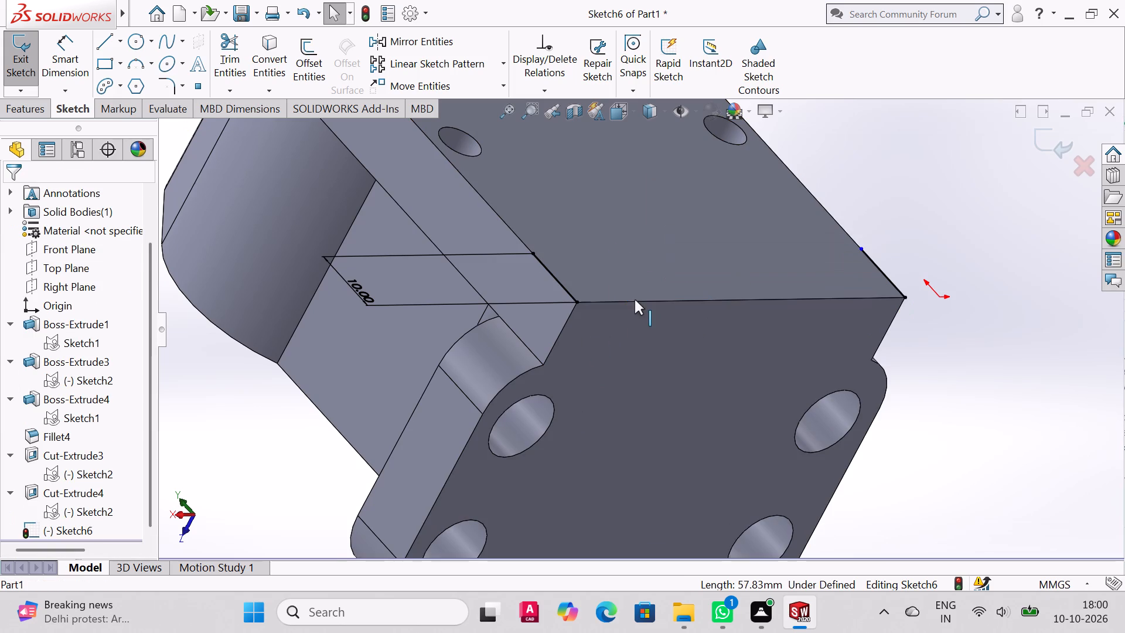
pyautogui.click(553, 274)
pyautogui.press('Delete')
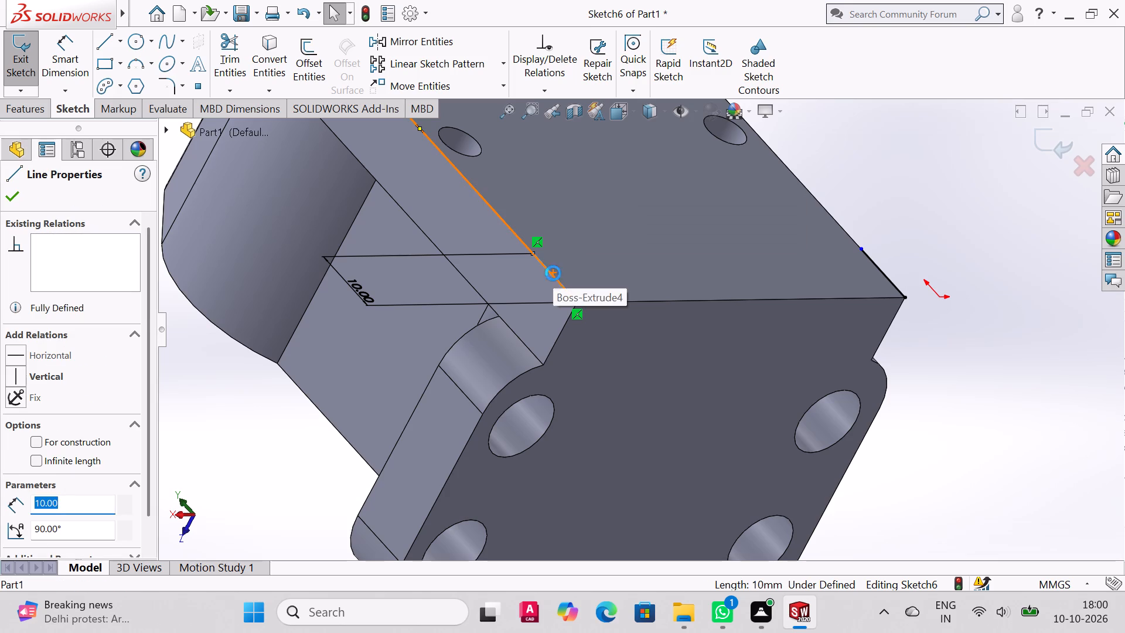
pyautogui.click(466, 301)
pyautogui.moveTo(870, 307); pyautogui.dragTo(820, 345, button='middle')
pyautogui.click(918, 272)
pyautogui.press('Delete')
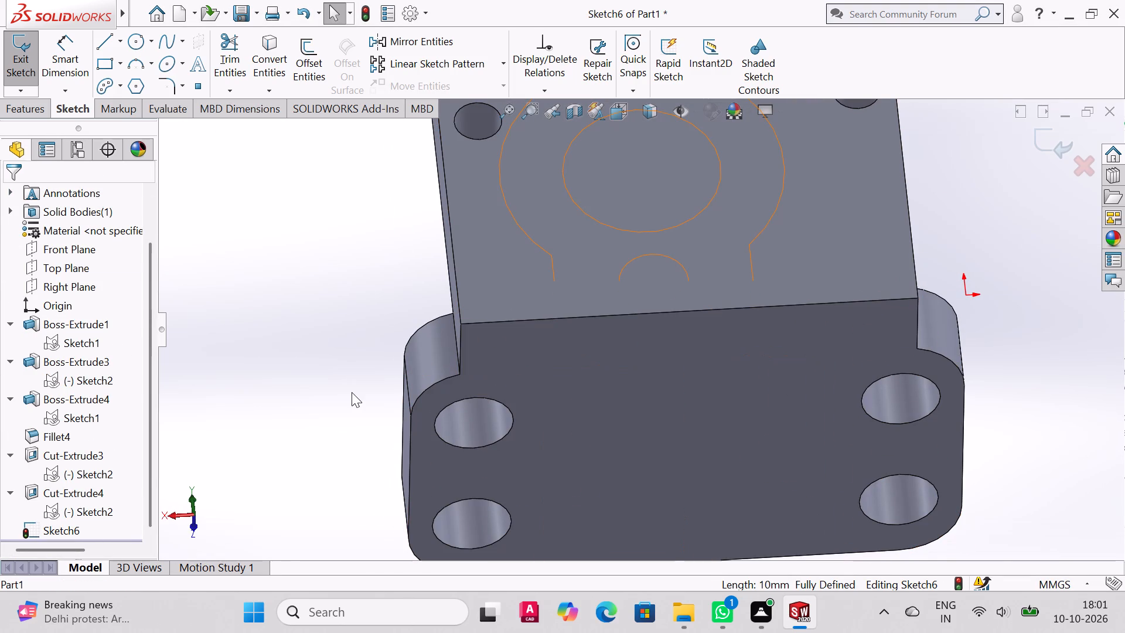
# Display Boss-Extrude1's dimensions and examine the base from the front, several angles and the bottom view.
pyautogui.hotkey('ctrl', '1')
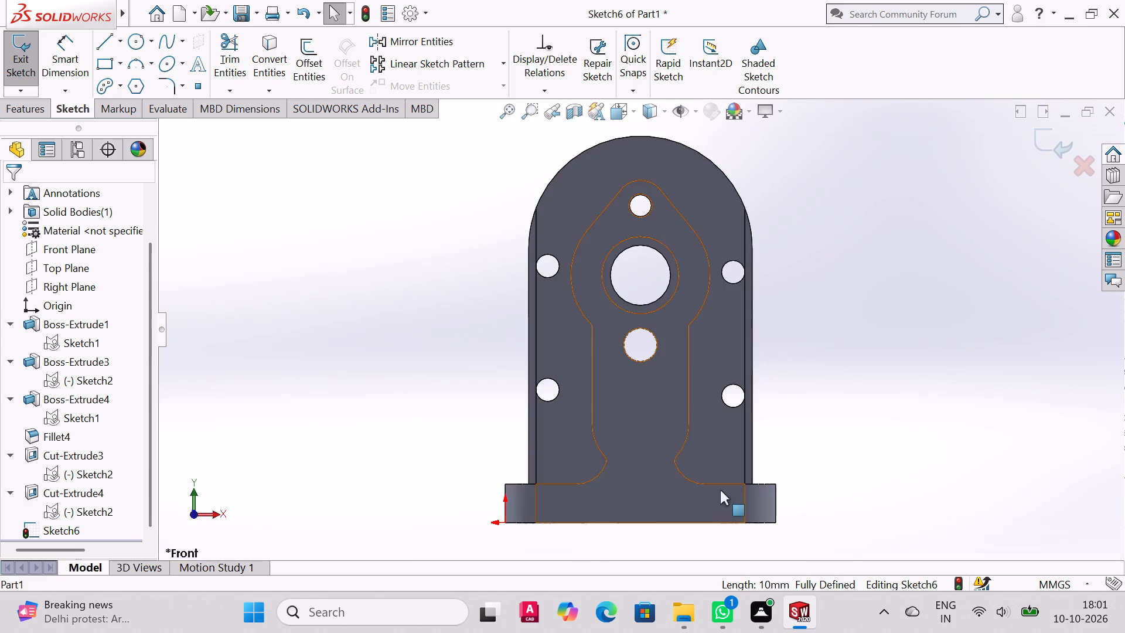
pyautogui.moveTo(720, 489); pyautogui.dragTo(705, 261, button='middle')
pyautogui.doubleClick(650, 344)
pyautogui.moveTo(719, 364); pyautogui.dragTo(626, 253, button='middle')
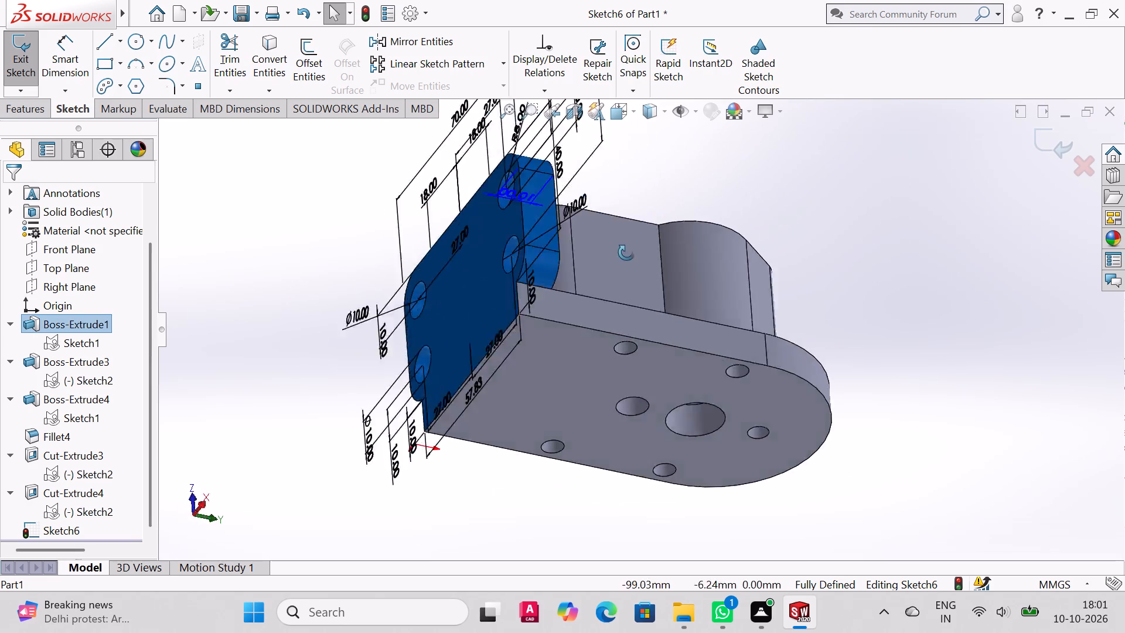
pyautogui.moveTo(626, 253); pyautogui.dragTo(693, 86, button='middle')
pyautogui.moveTo(540, 365); pyautogui.dragTo(632, 399, button='middle')
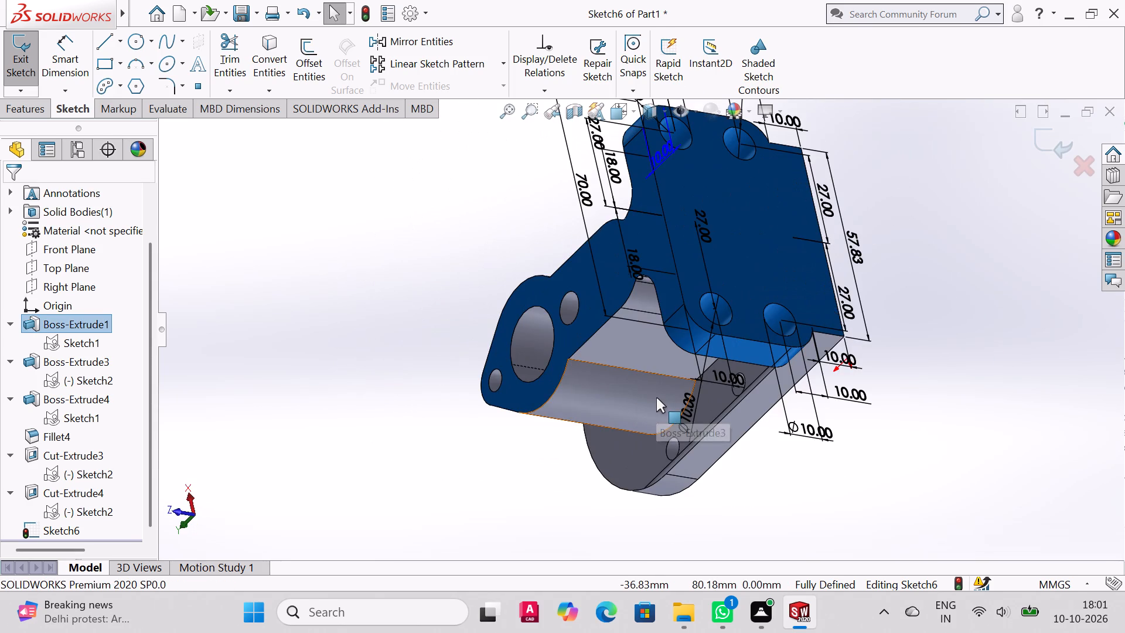
pyautogui.hotkey('ctrl', '5')
pyautogui.hotkey('ctrl', '6')
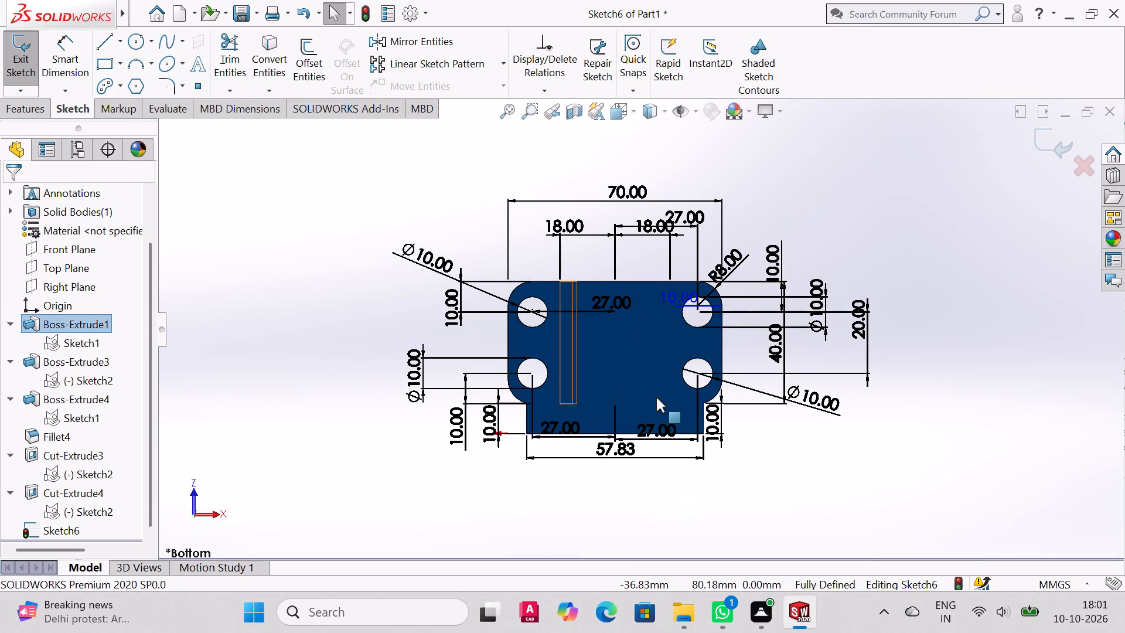
pyautogui.scroll(4, 647, 407)
pyautogui.scroll(-5, 647, 420)
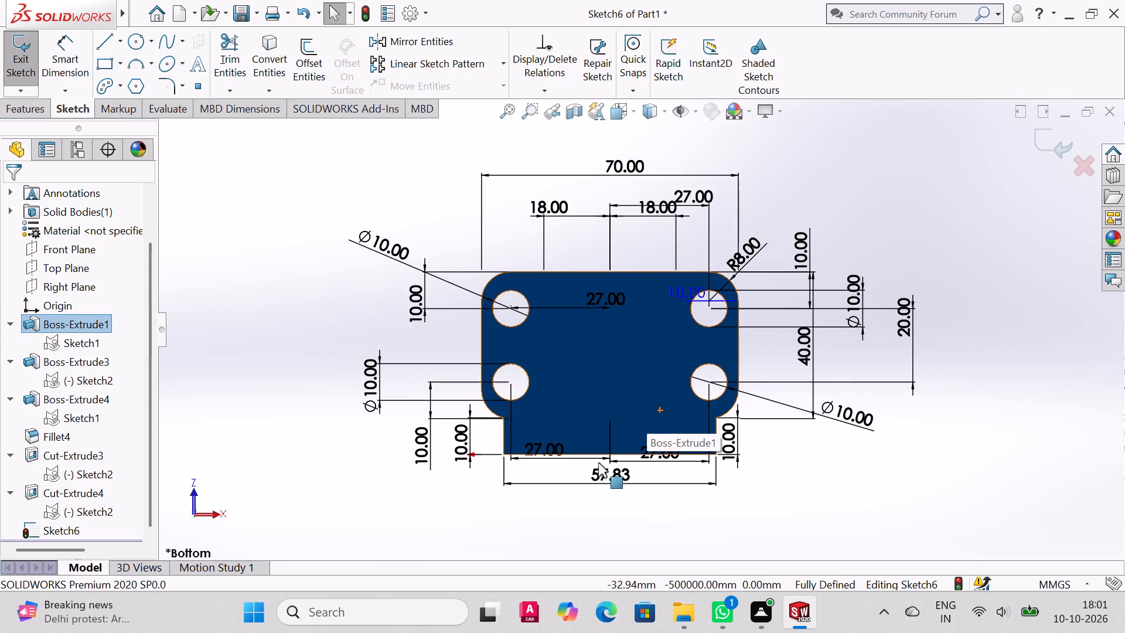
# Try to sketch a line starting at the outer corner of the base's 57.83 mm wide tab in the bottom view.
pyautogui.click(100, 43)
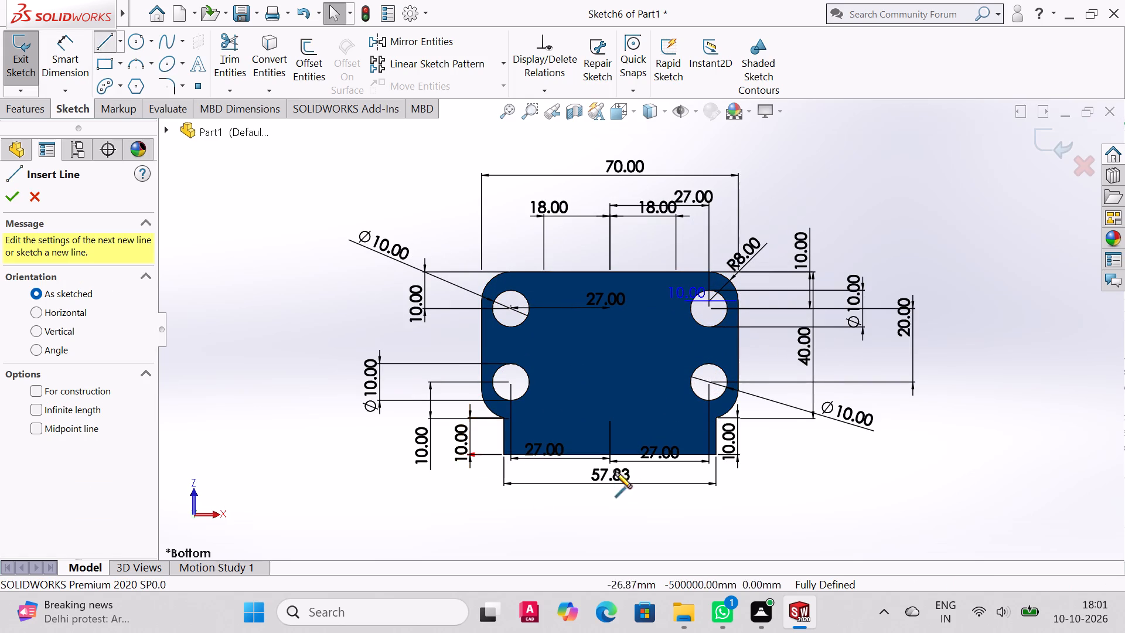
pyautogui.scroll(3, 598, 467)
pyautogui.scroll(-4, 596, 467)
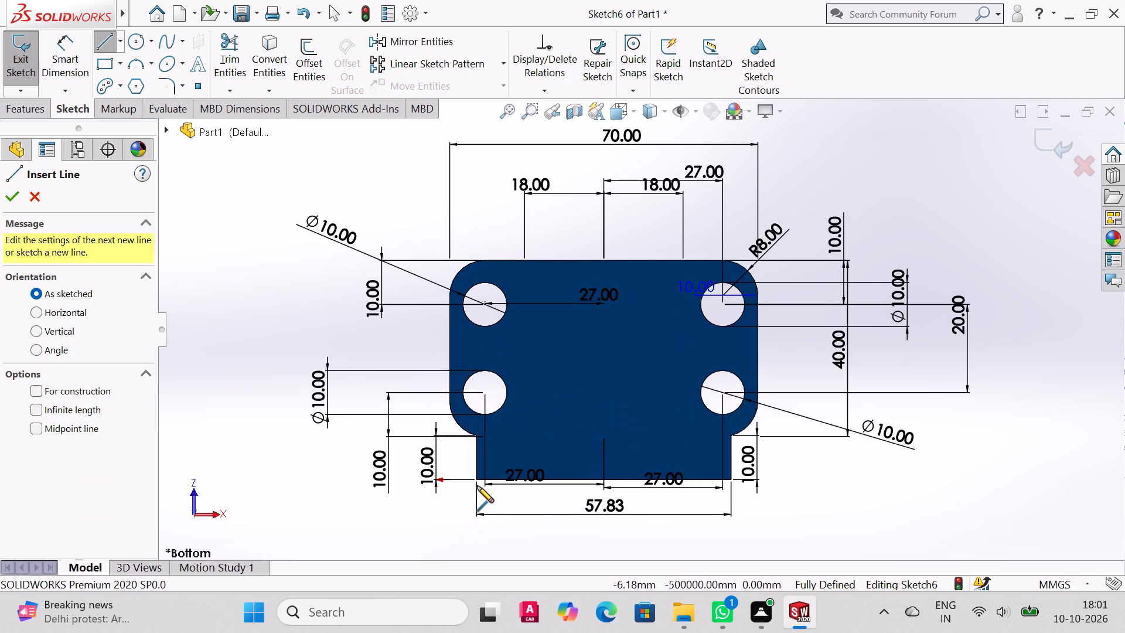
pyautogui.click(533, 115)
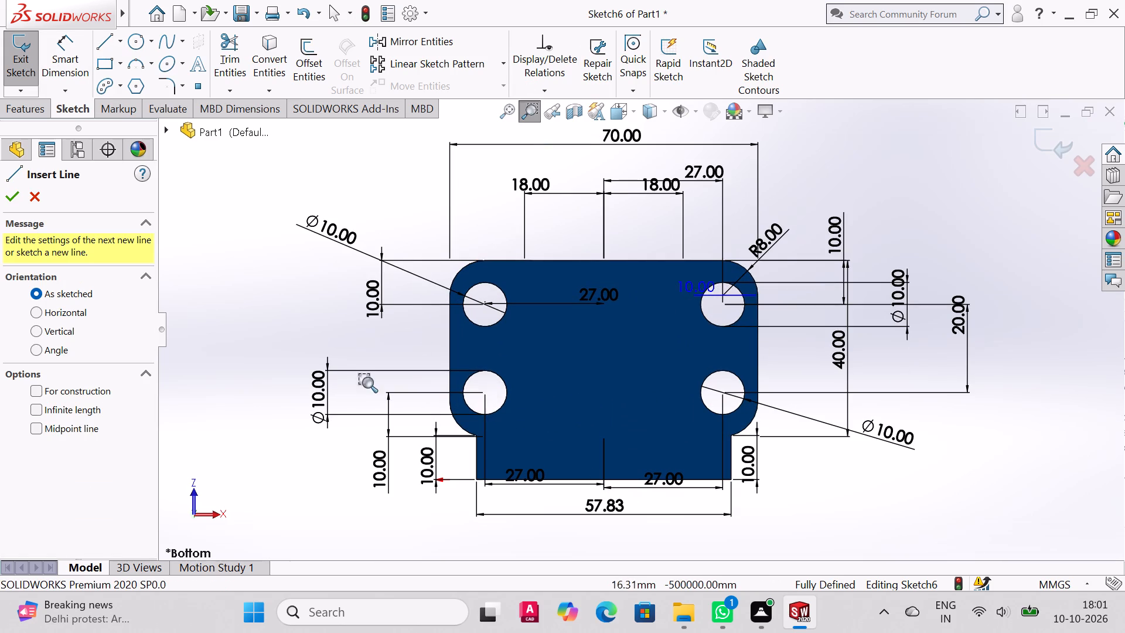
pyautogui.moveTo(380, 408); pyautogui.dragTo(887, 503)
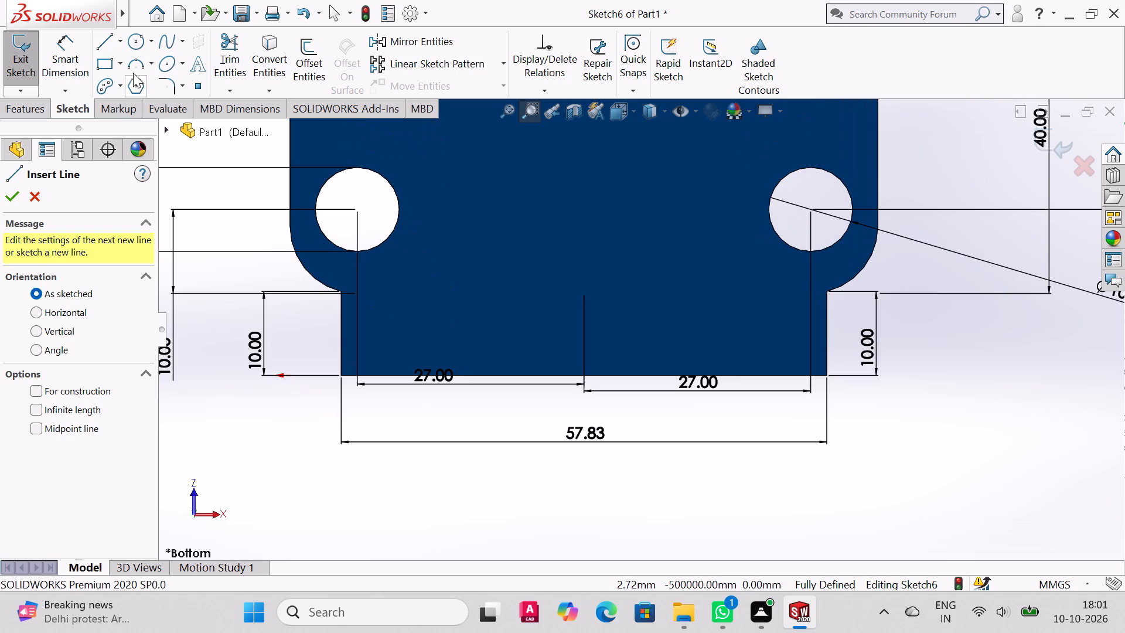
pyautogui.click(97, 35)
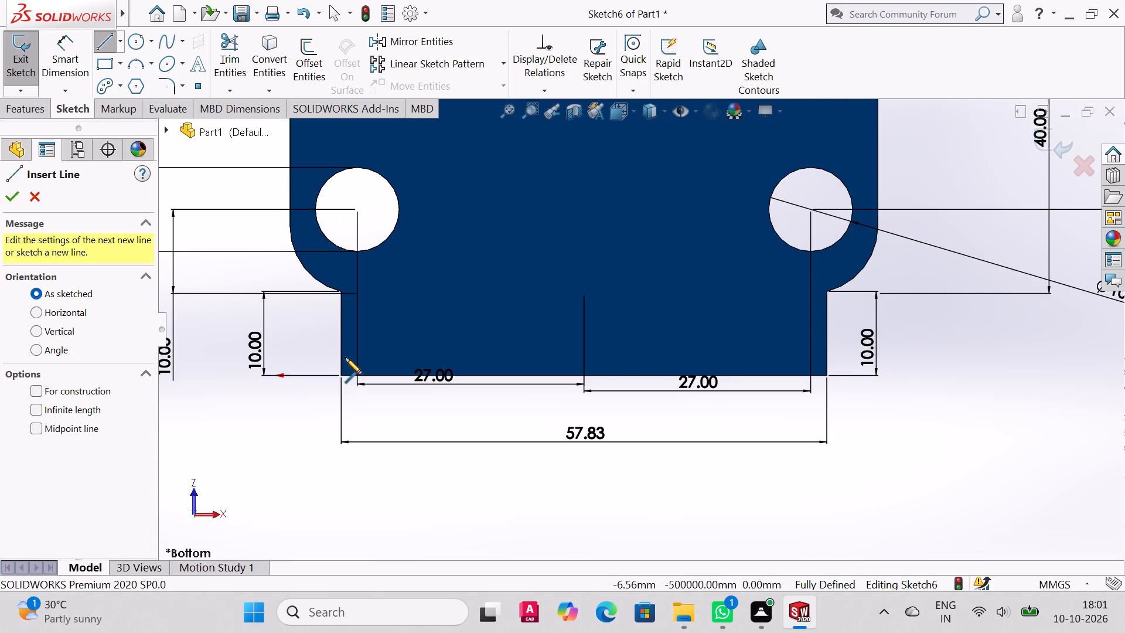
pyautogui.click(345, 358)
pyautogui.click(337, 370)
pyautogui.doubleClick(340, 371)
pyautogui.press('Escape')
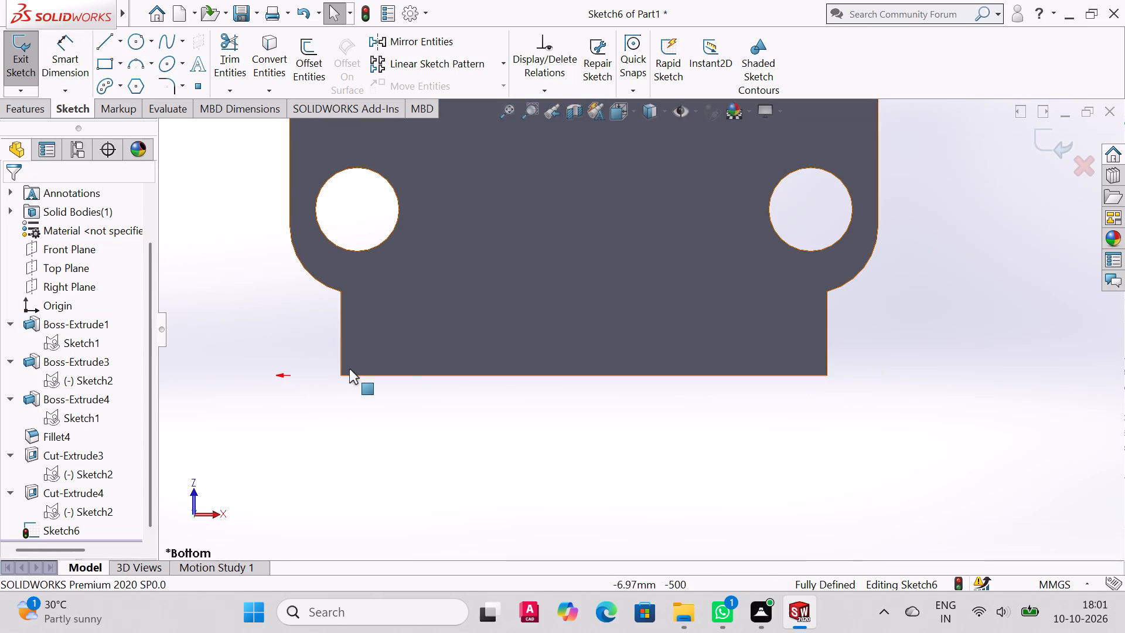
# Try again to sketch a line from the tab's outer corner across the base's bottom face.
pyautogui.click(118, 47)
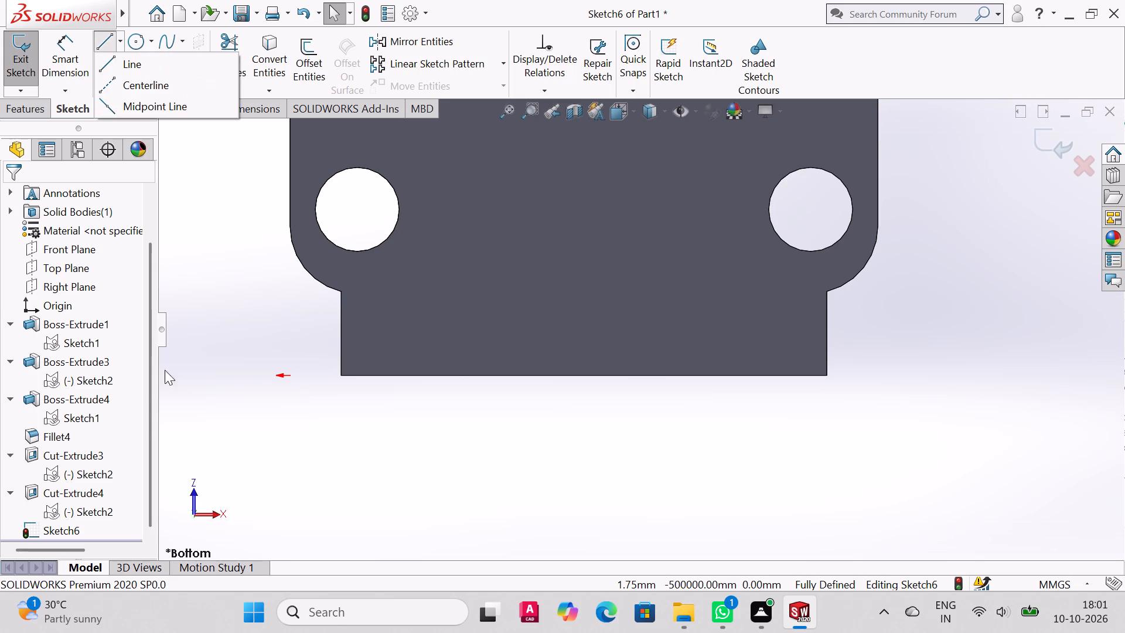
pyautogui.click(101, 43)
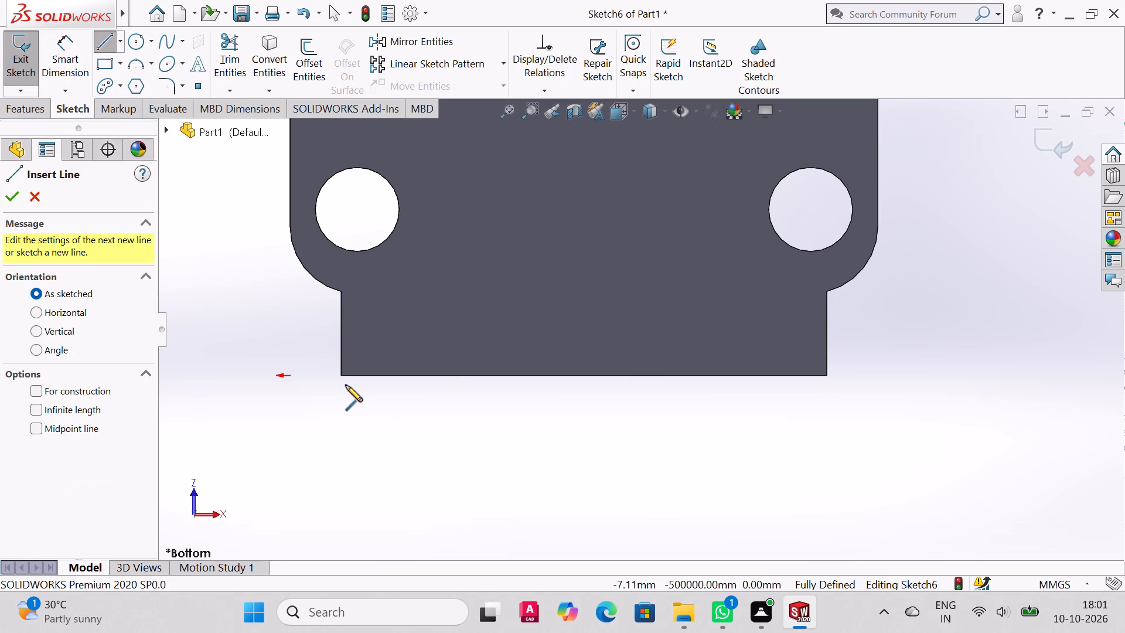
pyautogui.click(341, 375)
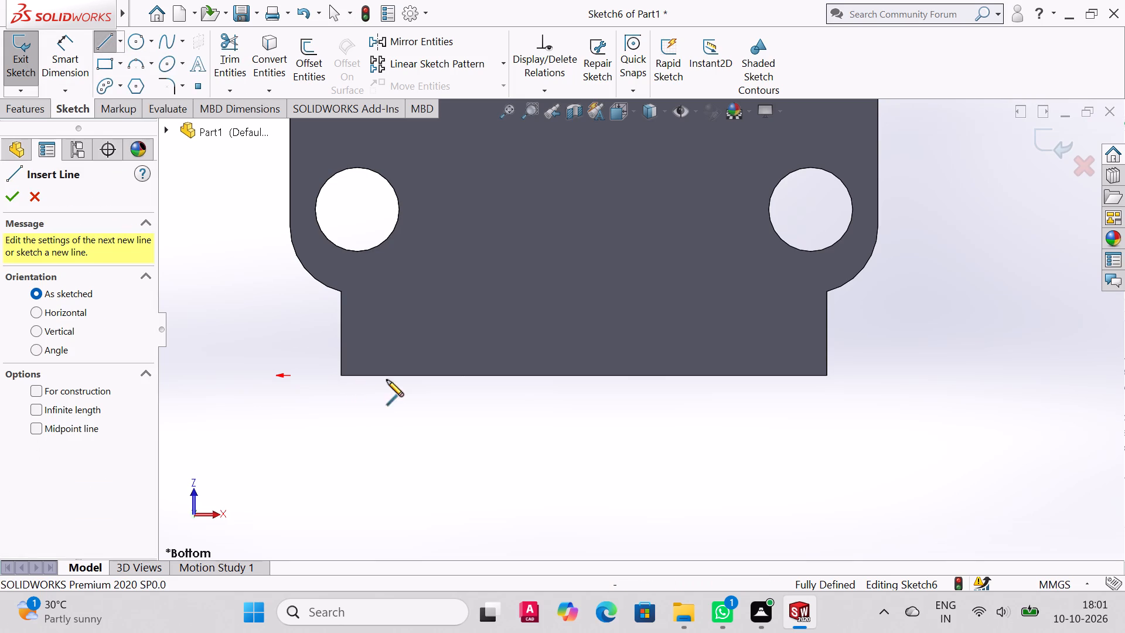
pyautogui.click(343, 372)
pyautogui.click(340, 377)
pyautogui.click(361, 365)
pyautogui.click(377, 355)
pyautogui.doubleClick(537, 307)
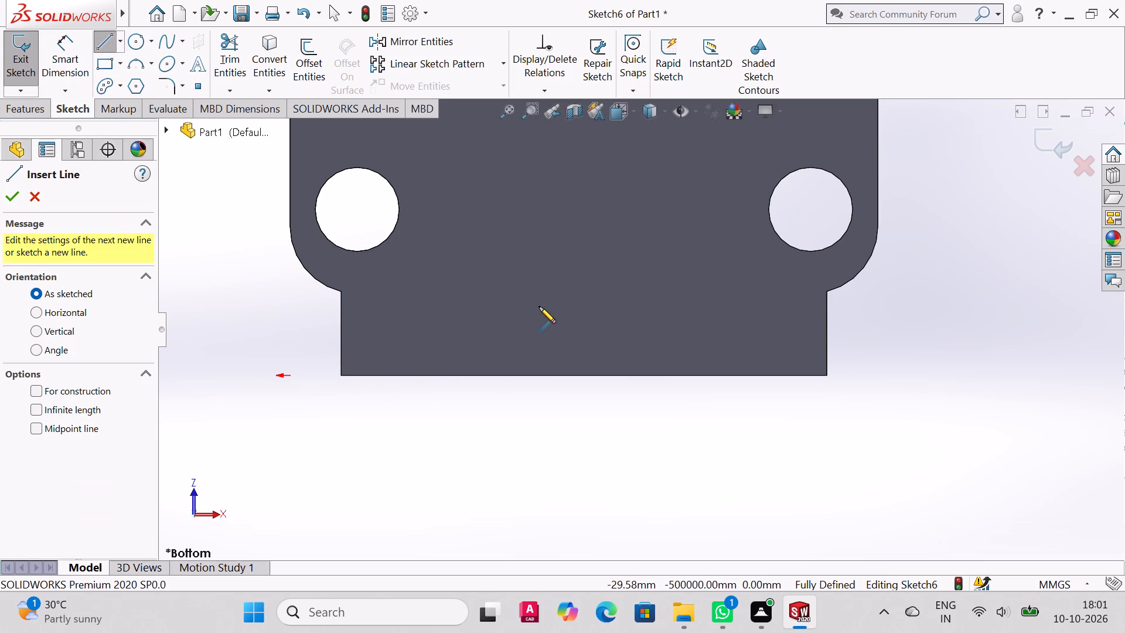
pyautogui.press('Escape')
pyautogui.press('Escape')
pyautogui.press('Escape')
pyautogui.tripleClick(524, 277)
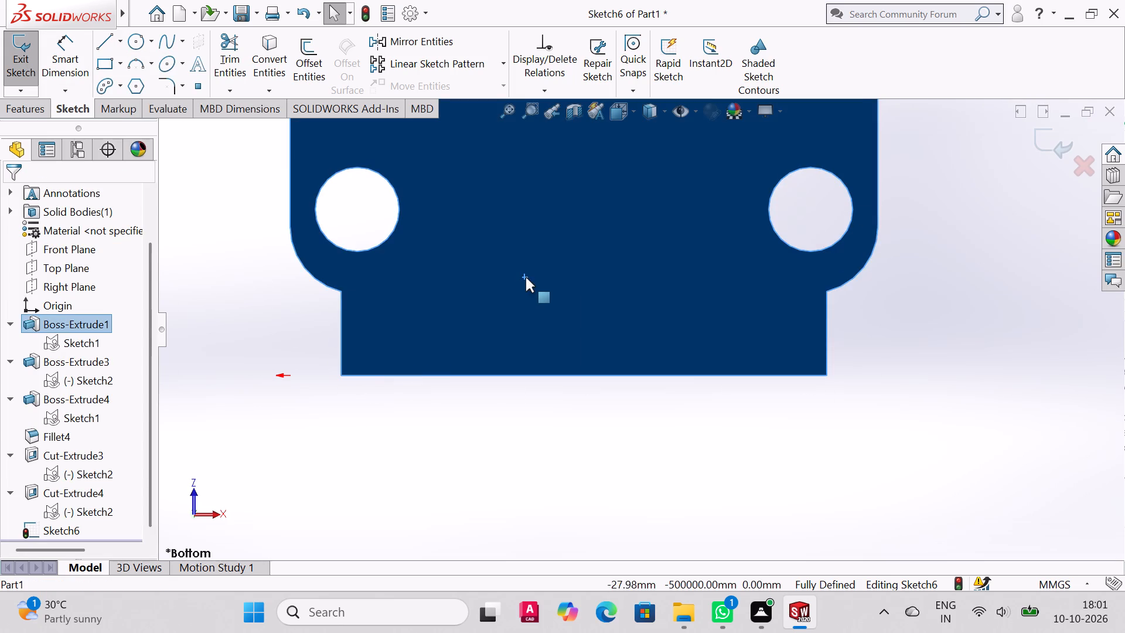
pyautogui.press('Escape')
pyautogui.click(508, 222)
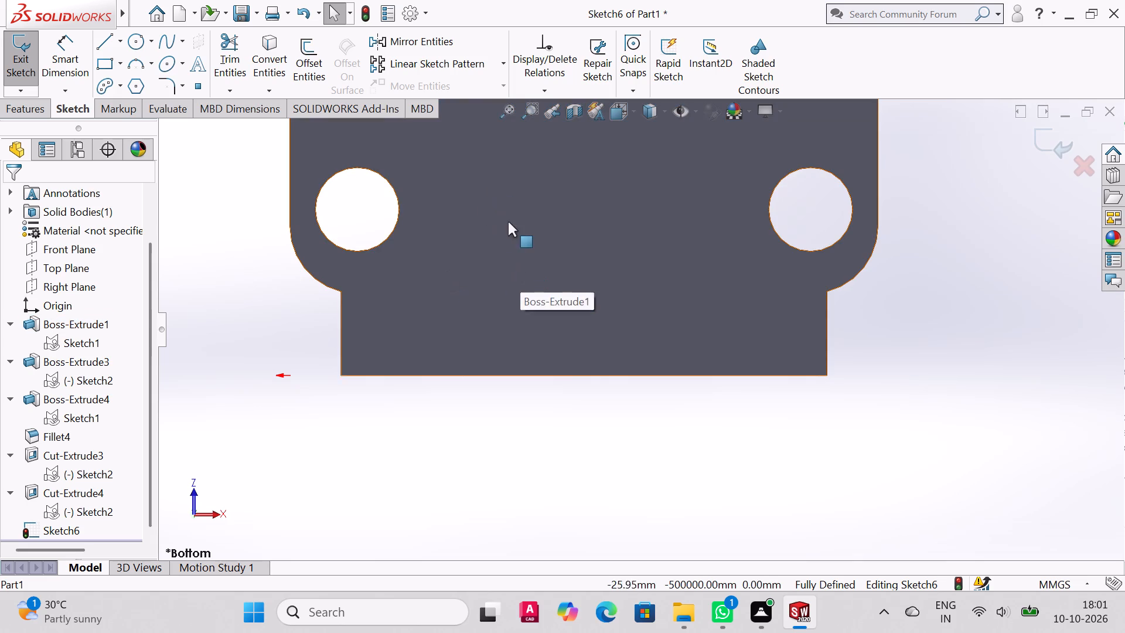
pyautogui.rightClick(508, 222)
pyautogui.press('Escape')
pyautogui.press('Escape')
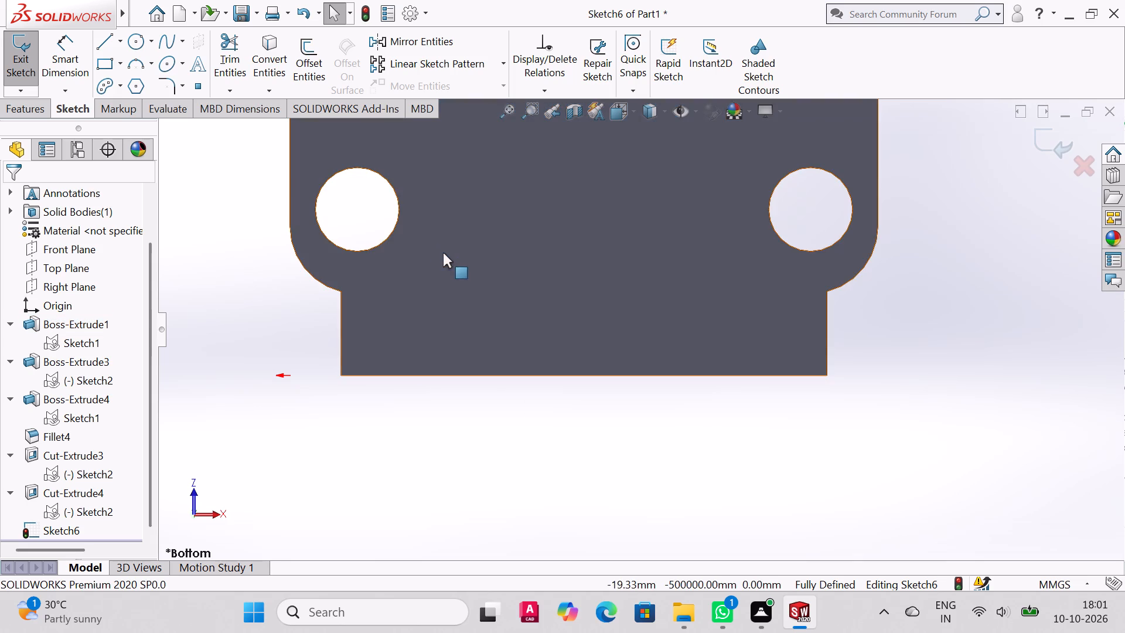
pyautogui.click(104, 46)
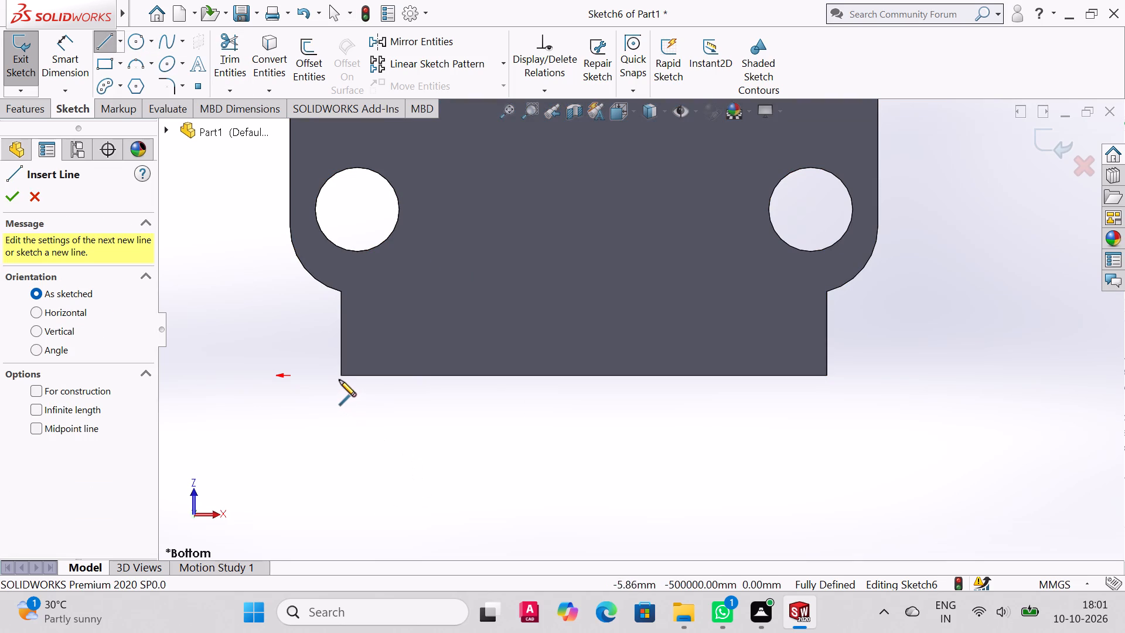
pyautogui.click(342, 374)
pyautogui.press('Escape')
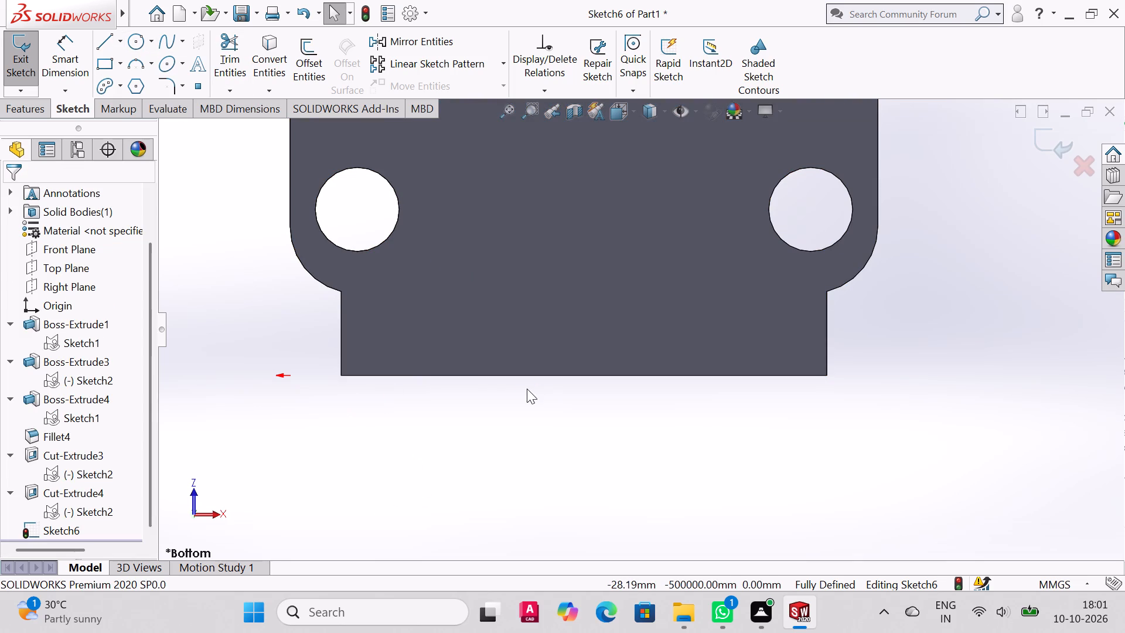
# Examine the bracket from the front, in isometric view and from behind the back plate.
pyautogui.hotkey('ctrl', '1')
pyautogui.moveTo(690, 508); pyautogui.dragTo(635, 529, button='middle')
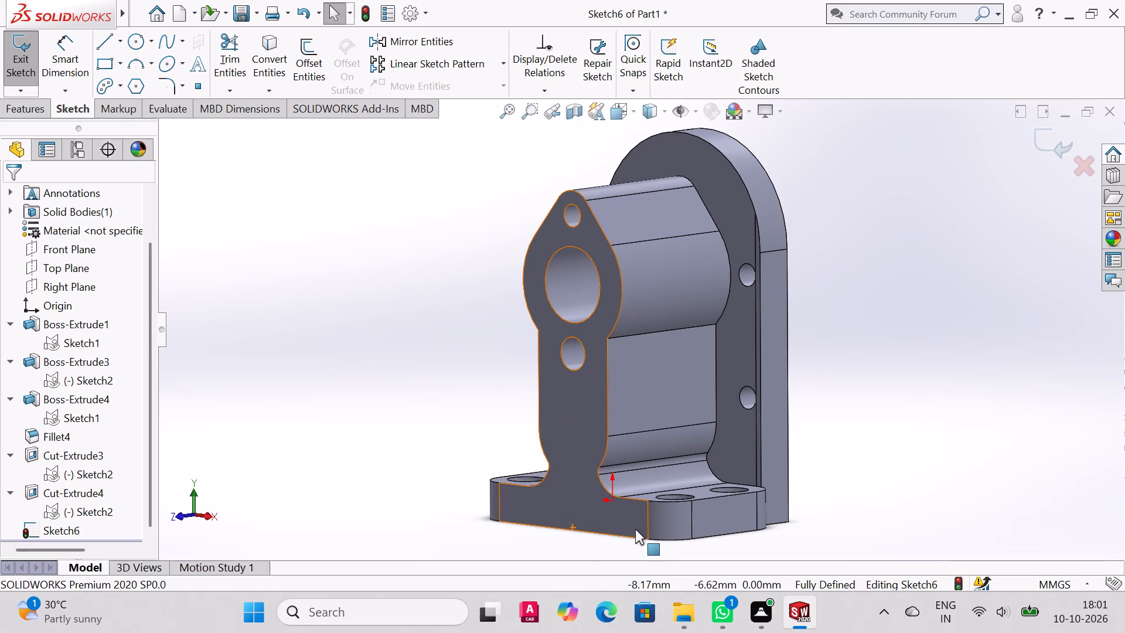
pyautogui.hotkey('ctrl', '7')
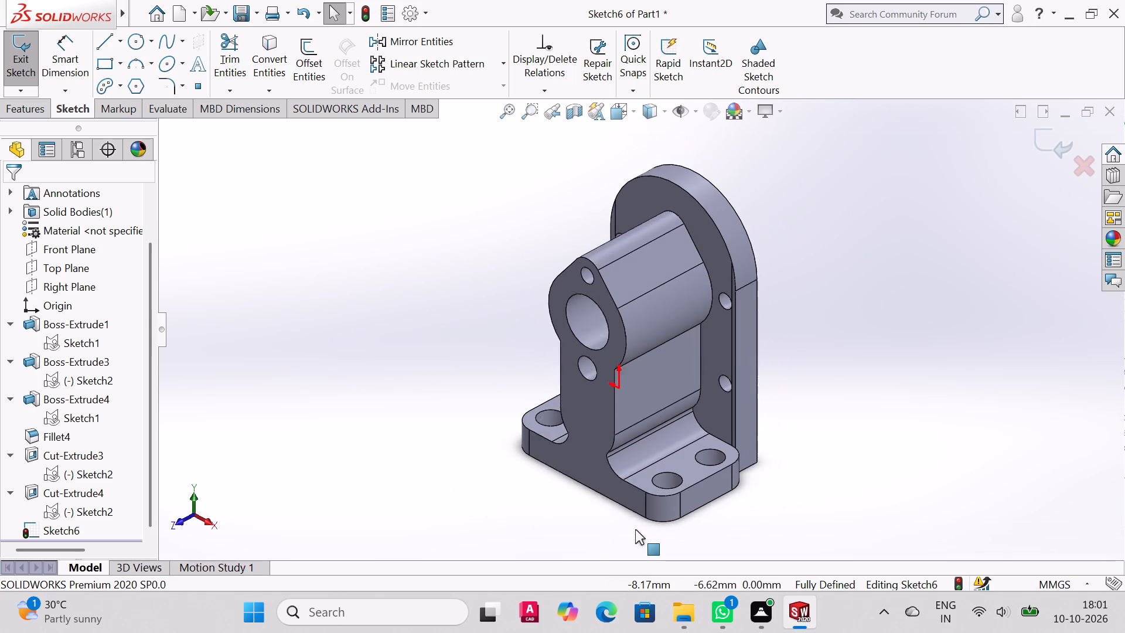
pyautogui.moveTo(817, 488); pyautogui.dragTo(700, 509, button='middle')
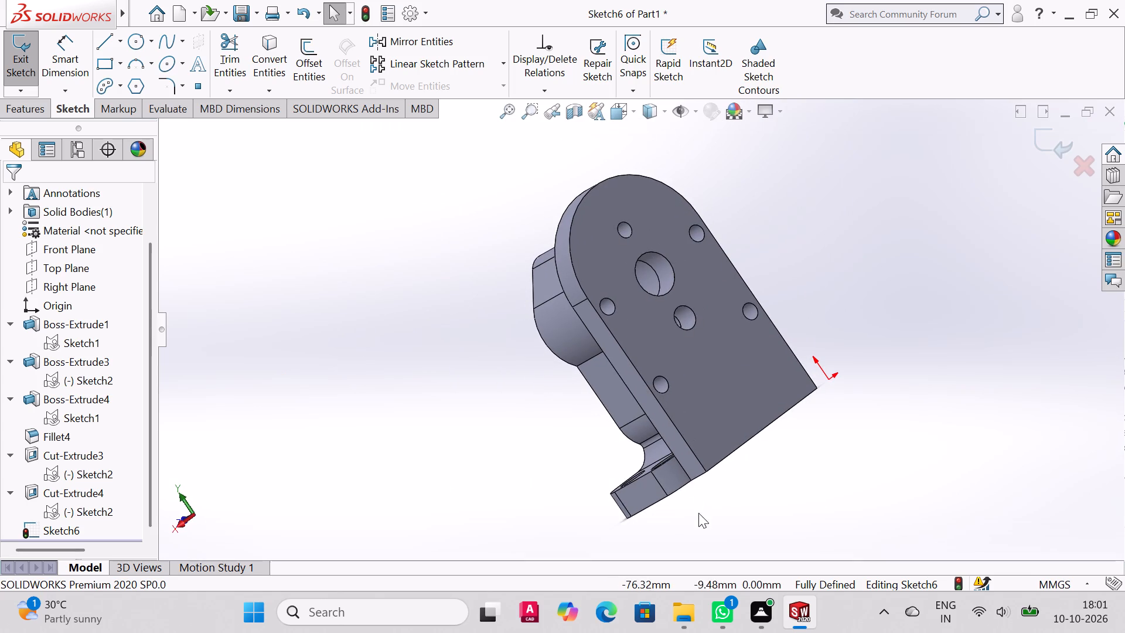
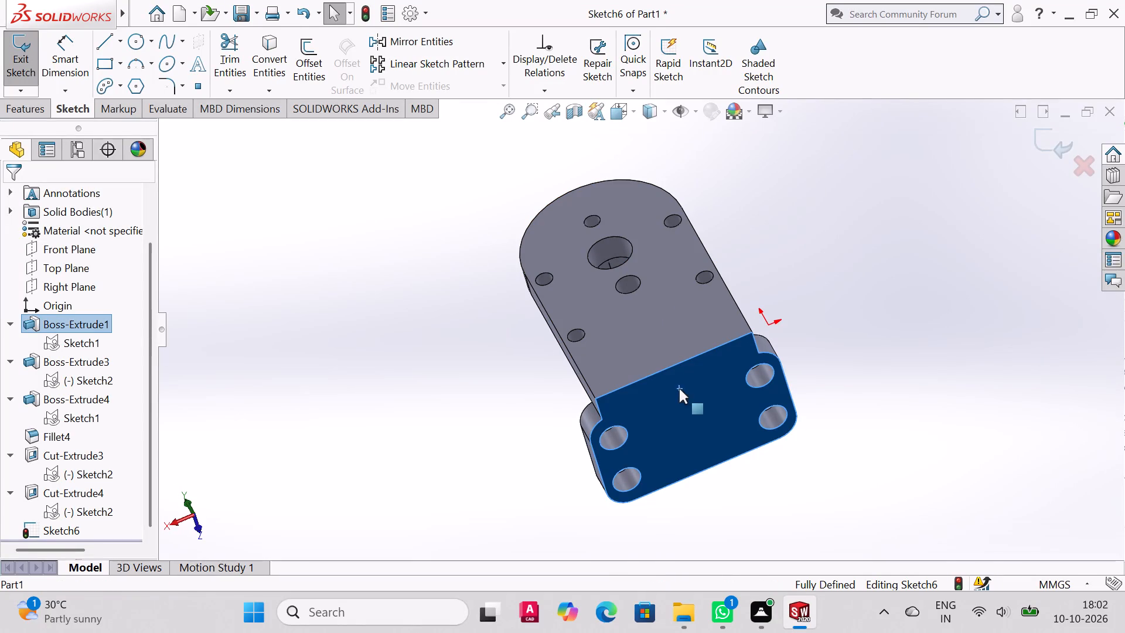
# Highlight Sketch1 under Boss-Extrude1 and examine its outline on the base's bottom face from several angles.
pyautogui.click(687, 428)
pyautogui.rightClick(684, 419)
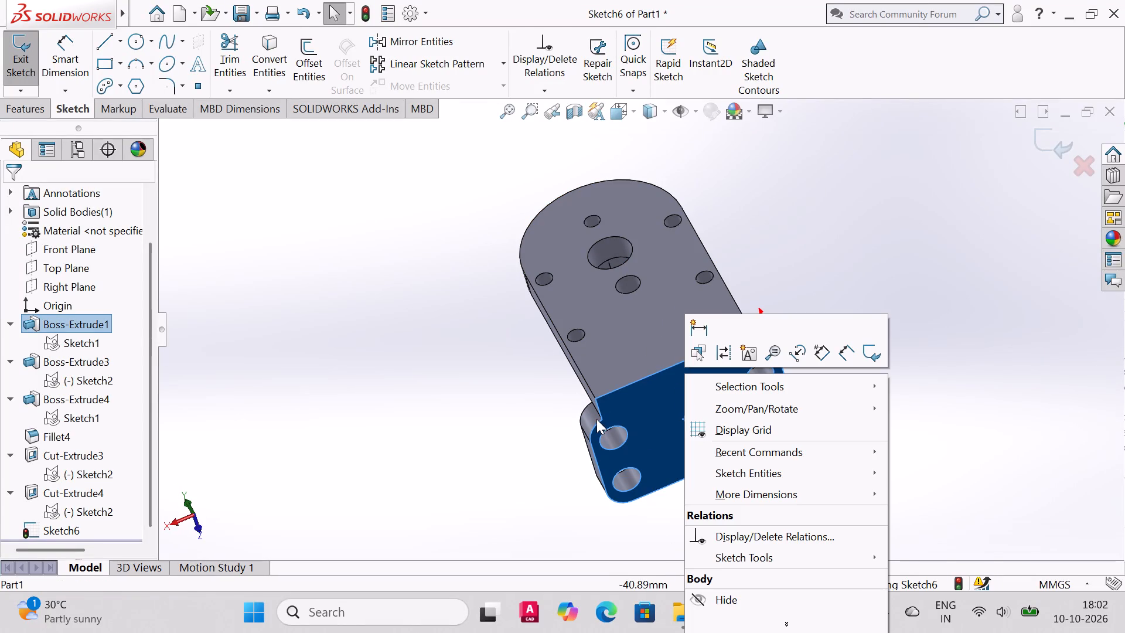
pyautogui.press('Escape')
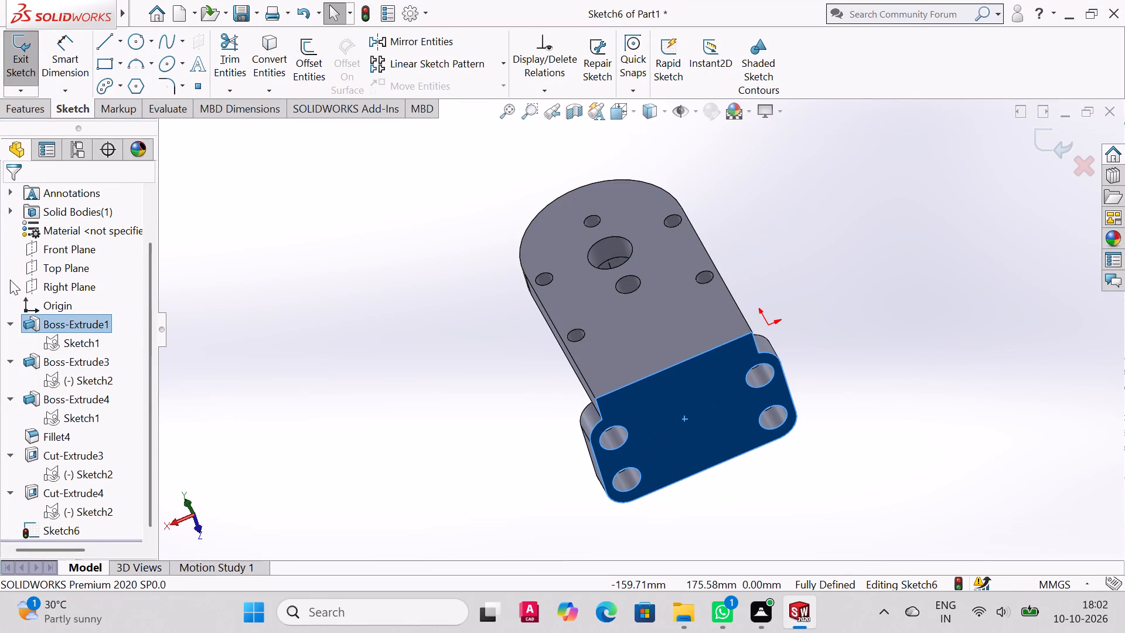
pyautogui.click(54, 341)
pyautogui.moveTo(967, 372); pyautogui.dragTo(957, 334, button='middle')
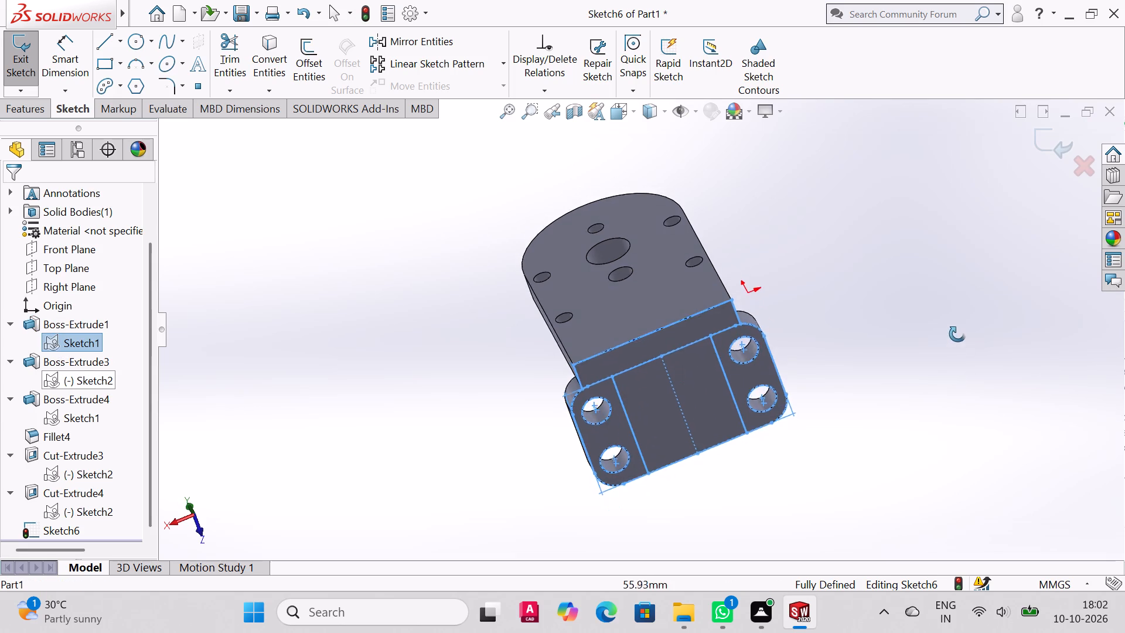
pyautogui.moveTo(957, 334); pyautogui.dragTo(957, 333, button='middle')
pyautogui.scroll(3, 680, 346)
pyautogui.scroll(-6, 669, 343)
pyautogui.moveTo(678, 347); pyautogui.dragTo(718, 310, button='middle')
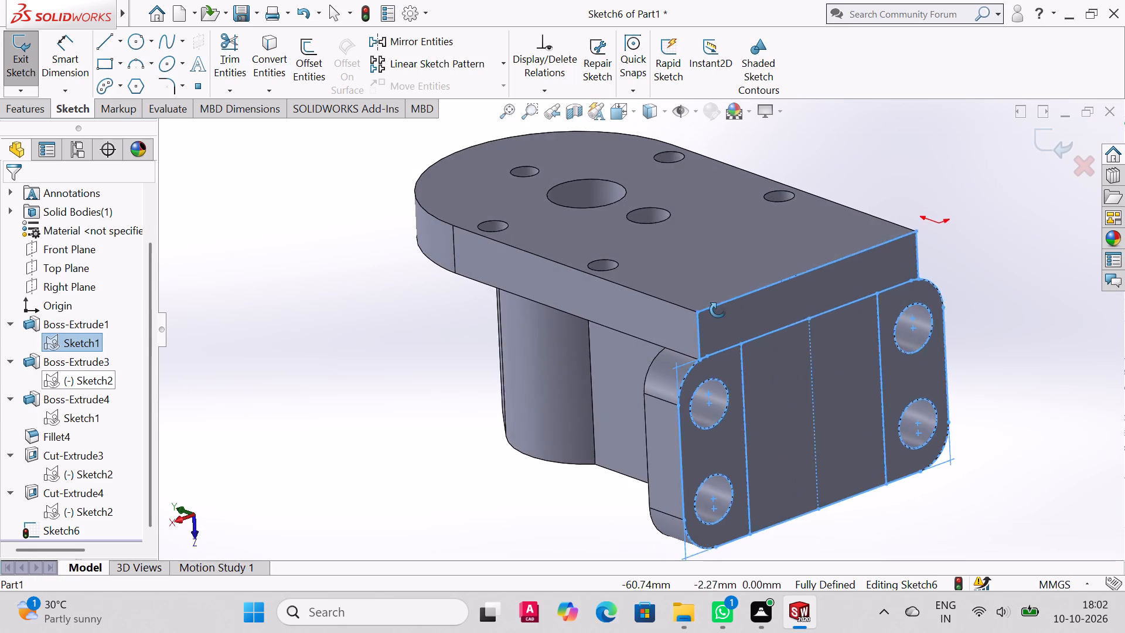
pyautogui.moveTo(718, 310); pyautogui.dragTo(711, 304, button='middle')
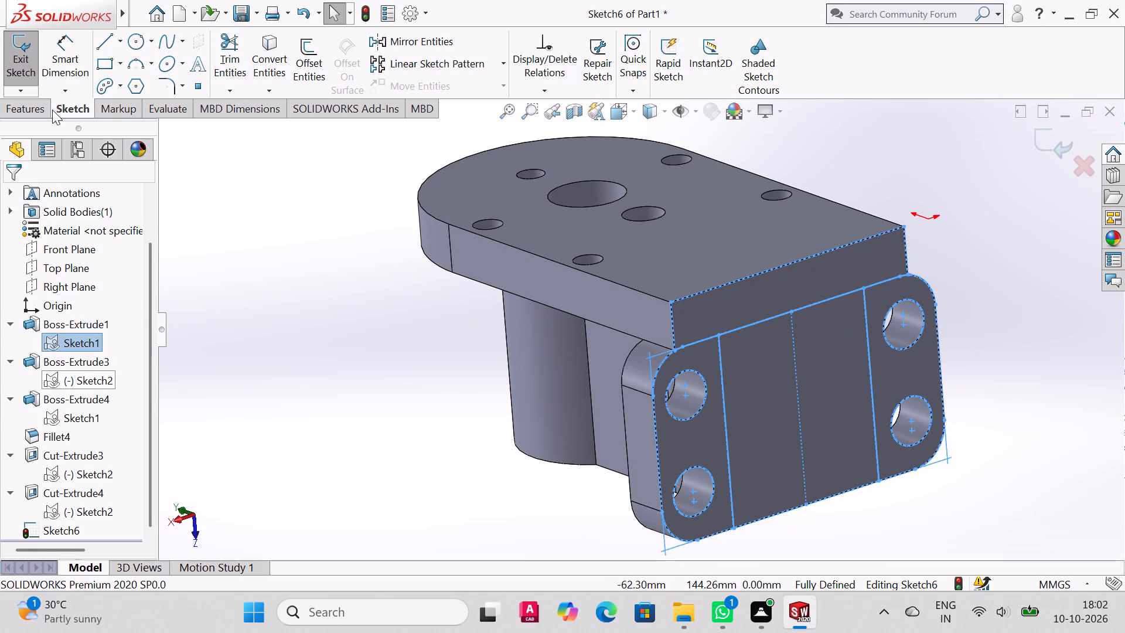
# Exit the open Sketch6 and return to part feature editing.
pyautogui.click(16, 110)
pyautogui.click(79, 105)
pyautogui.click(25, 63)
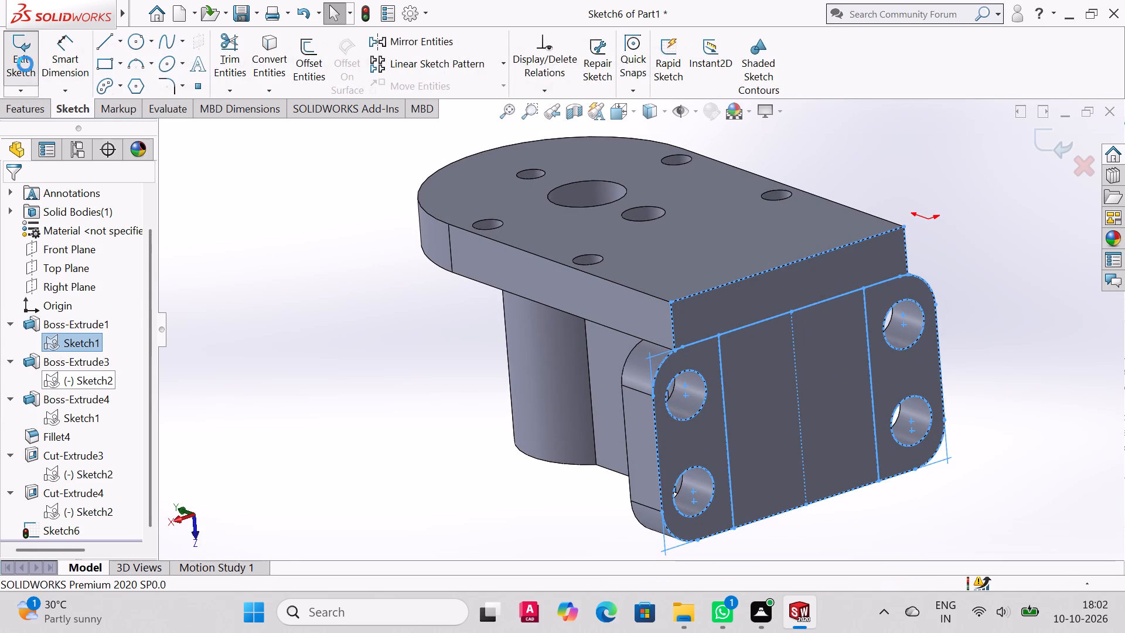
pyautogui.click(34, 113)
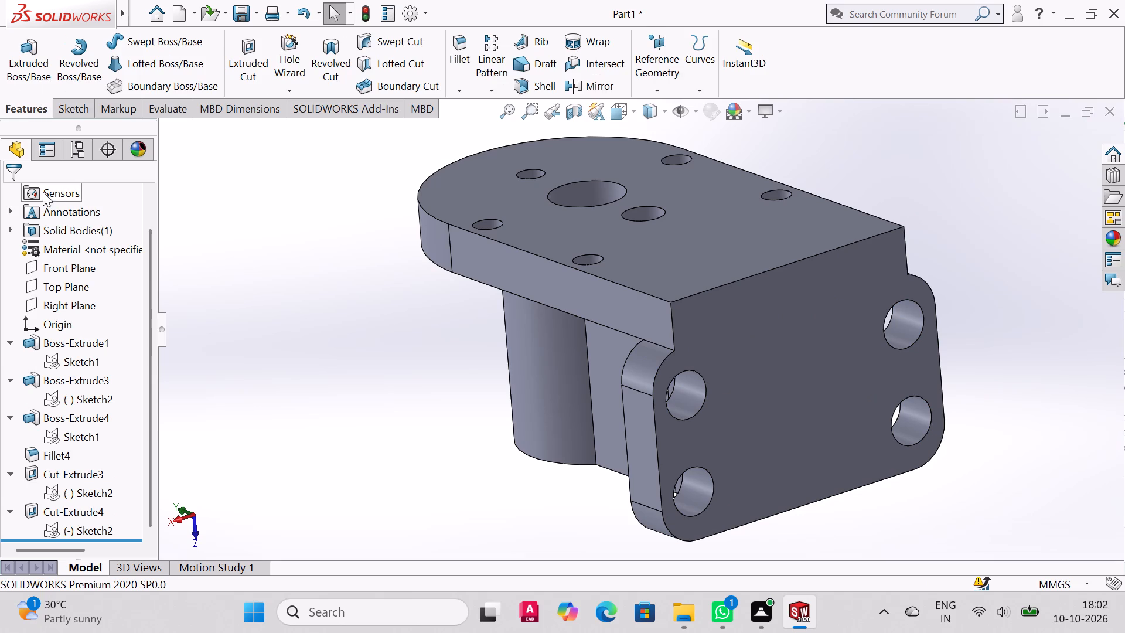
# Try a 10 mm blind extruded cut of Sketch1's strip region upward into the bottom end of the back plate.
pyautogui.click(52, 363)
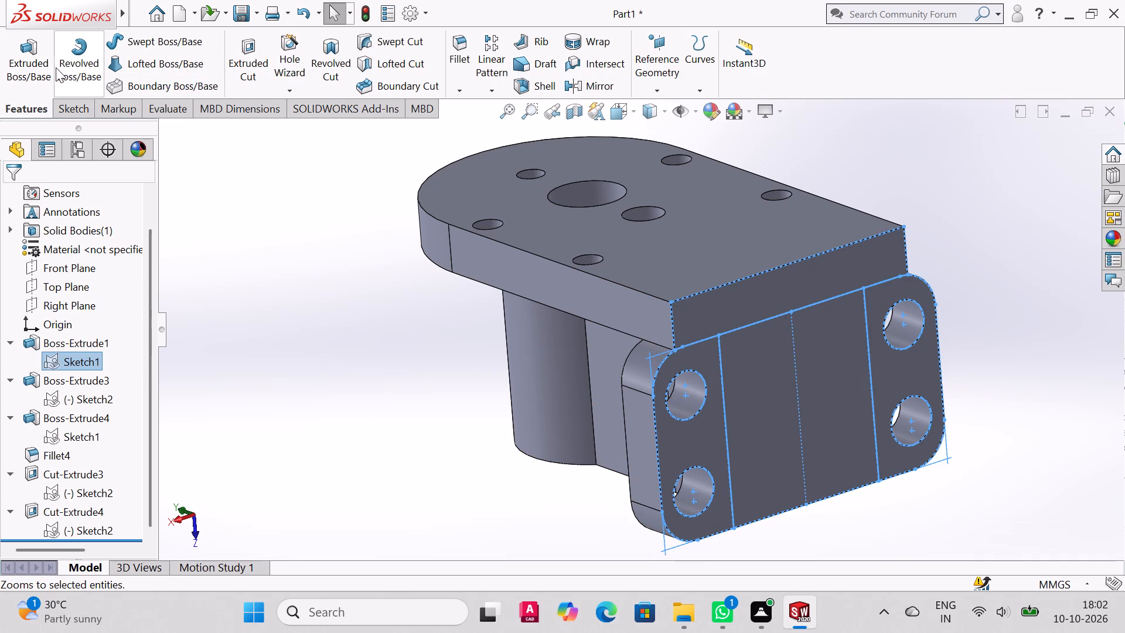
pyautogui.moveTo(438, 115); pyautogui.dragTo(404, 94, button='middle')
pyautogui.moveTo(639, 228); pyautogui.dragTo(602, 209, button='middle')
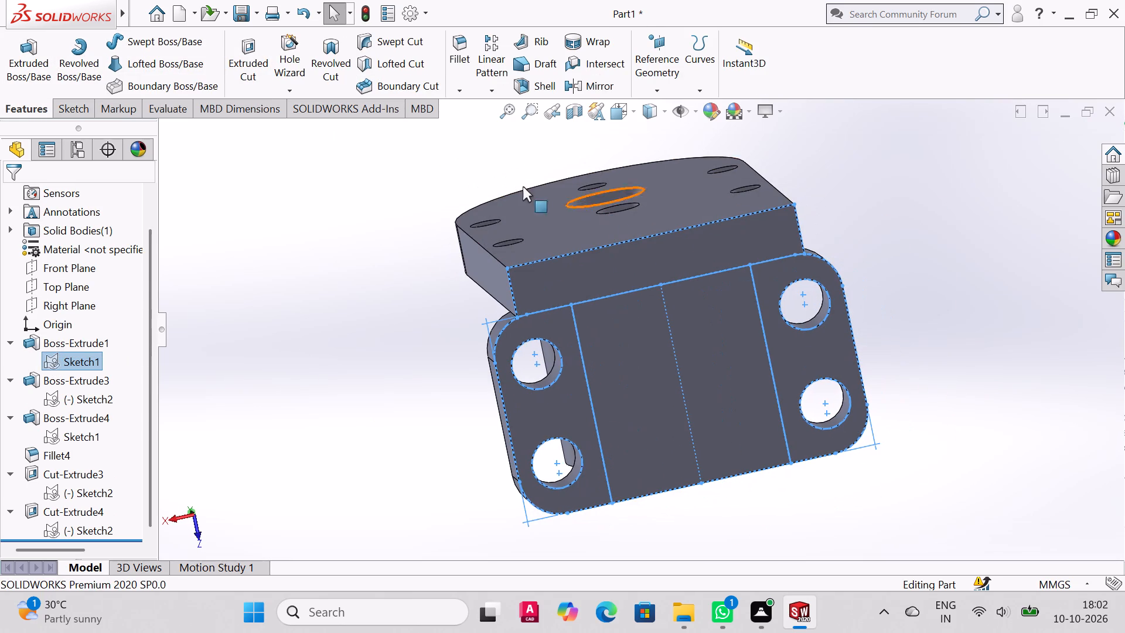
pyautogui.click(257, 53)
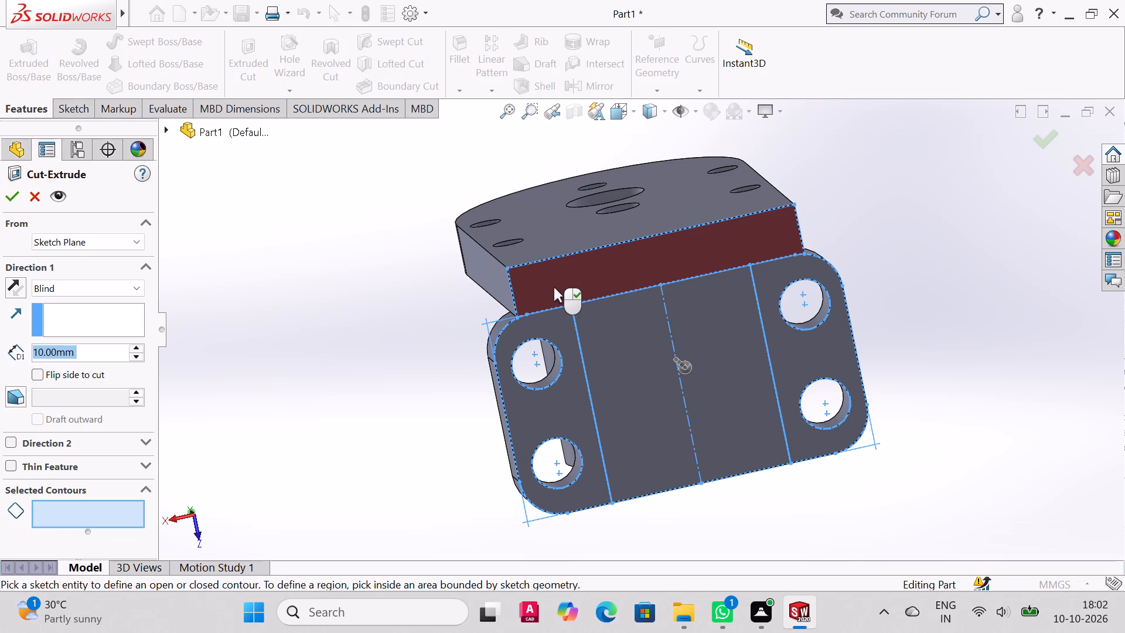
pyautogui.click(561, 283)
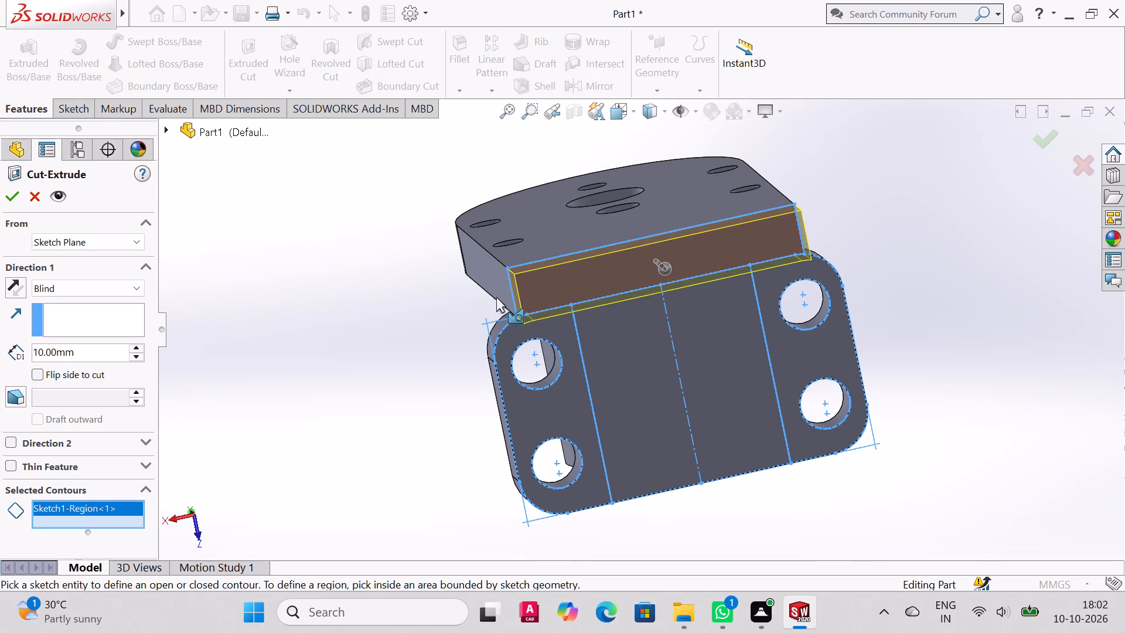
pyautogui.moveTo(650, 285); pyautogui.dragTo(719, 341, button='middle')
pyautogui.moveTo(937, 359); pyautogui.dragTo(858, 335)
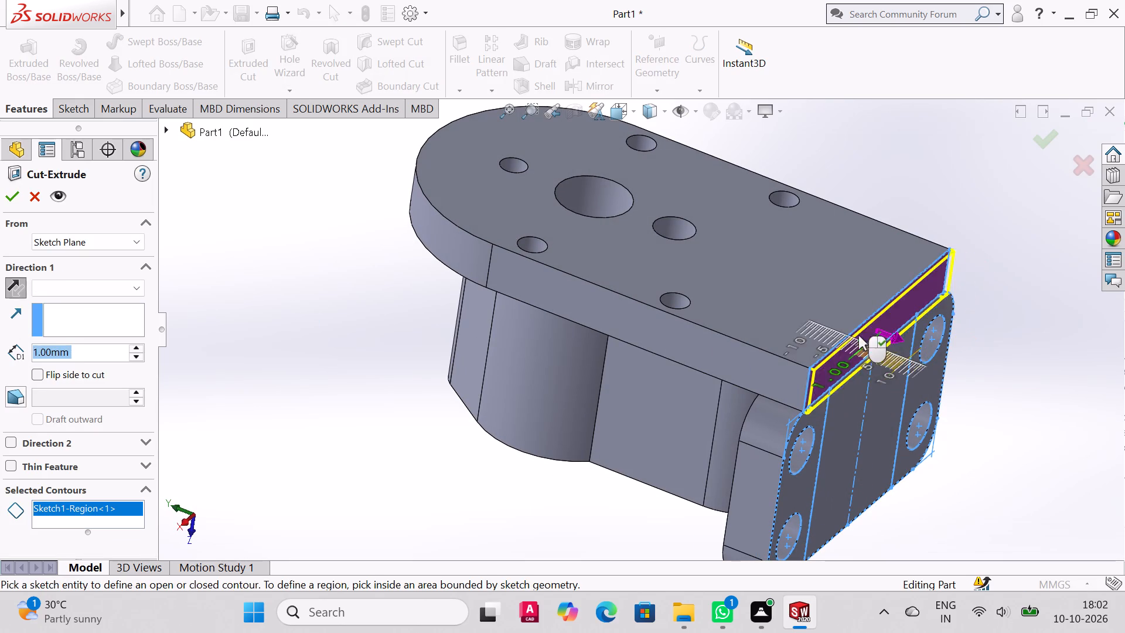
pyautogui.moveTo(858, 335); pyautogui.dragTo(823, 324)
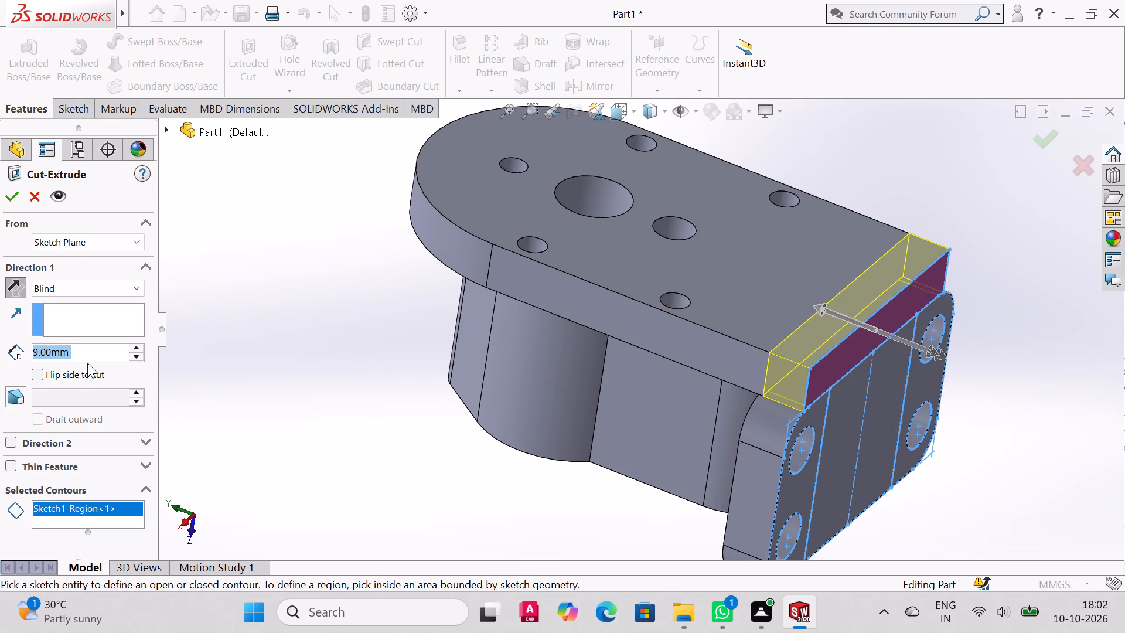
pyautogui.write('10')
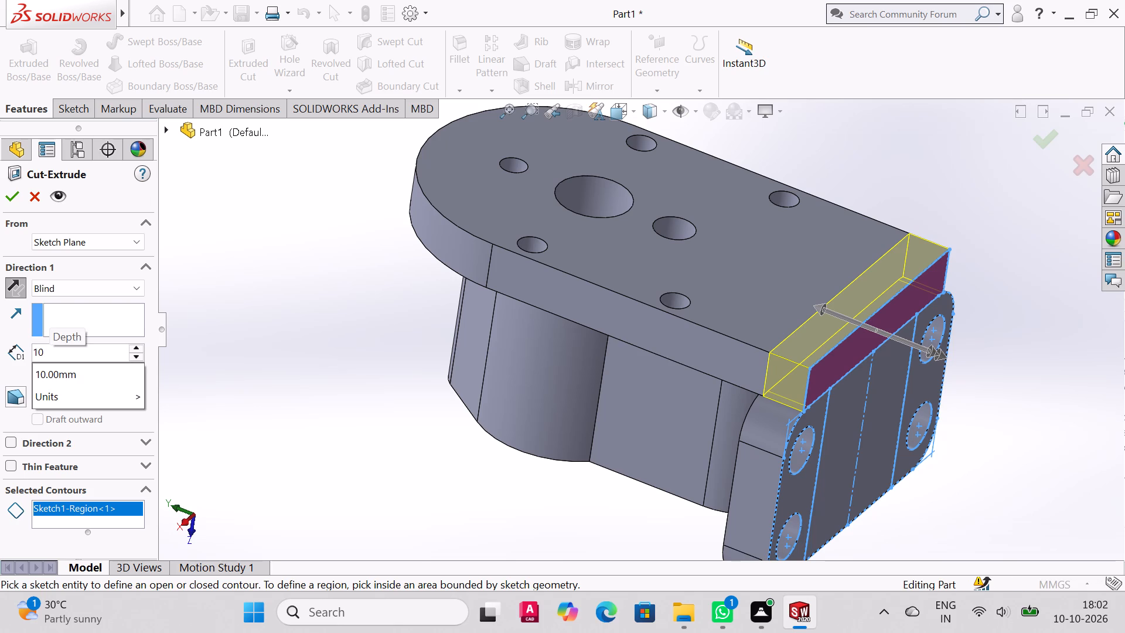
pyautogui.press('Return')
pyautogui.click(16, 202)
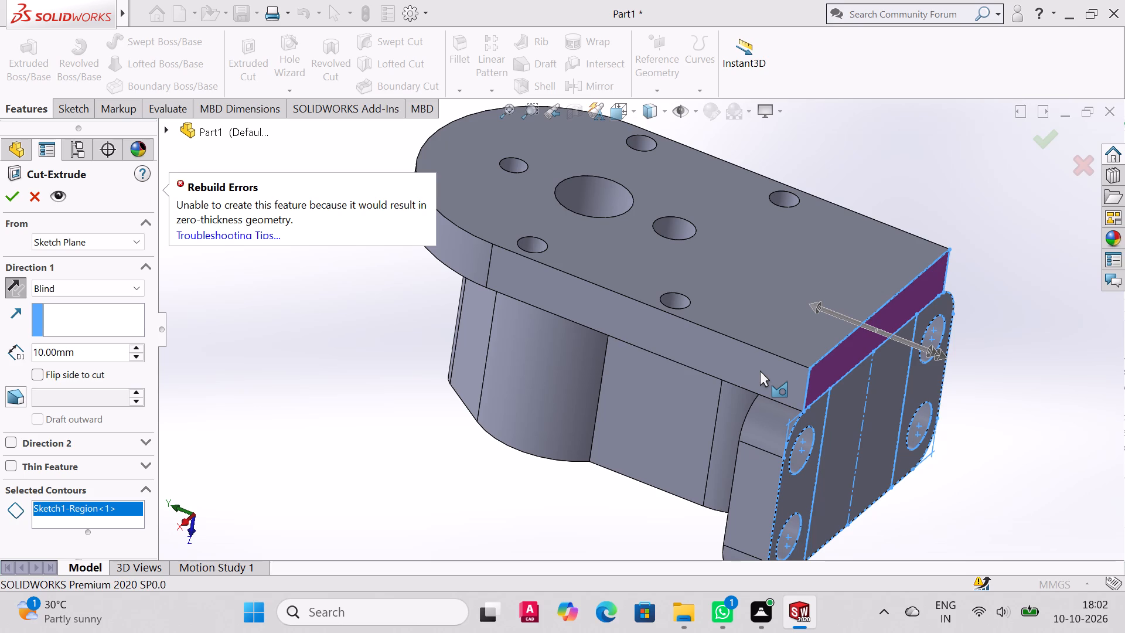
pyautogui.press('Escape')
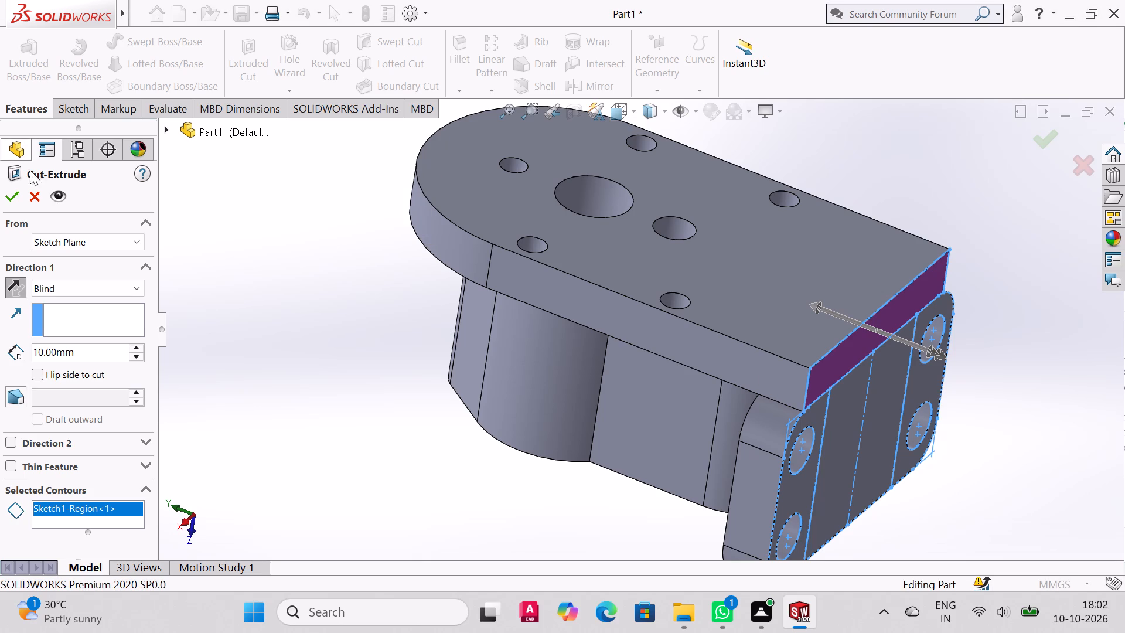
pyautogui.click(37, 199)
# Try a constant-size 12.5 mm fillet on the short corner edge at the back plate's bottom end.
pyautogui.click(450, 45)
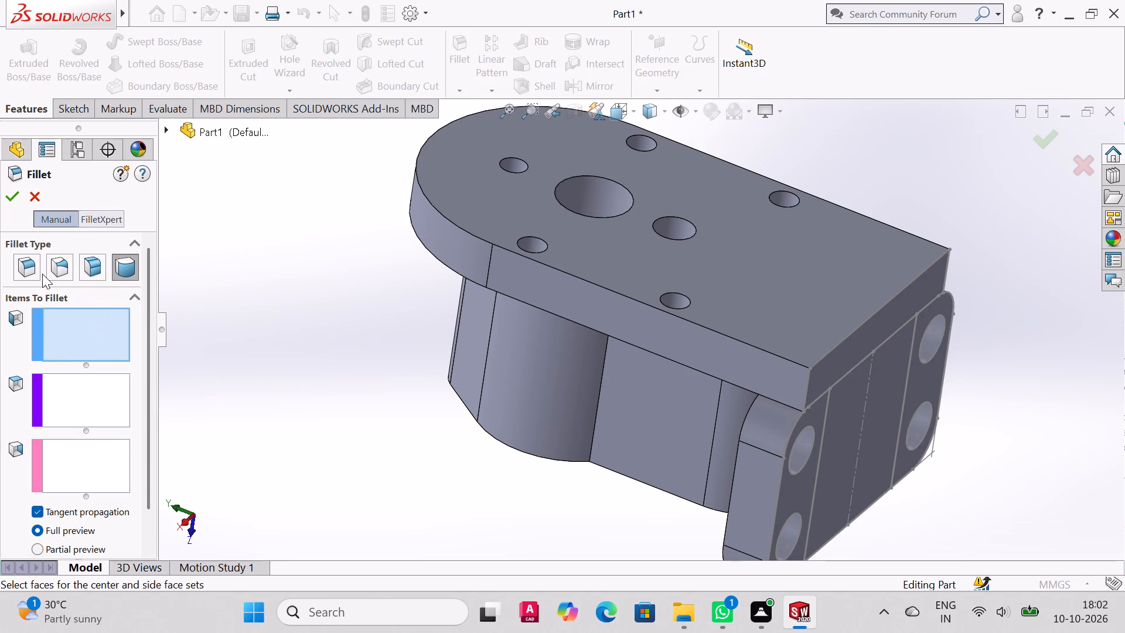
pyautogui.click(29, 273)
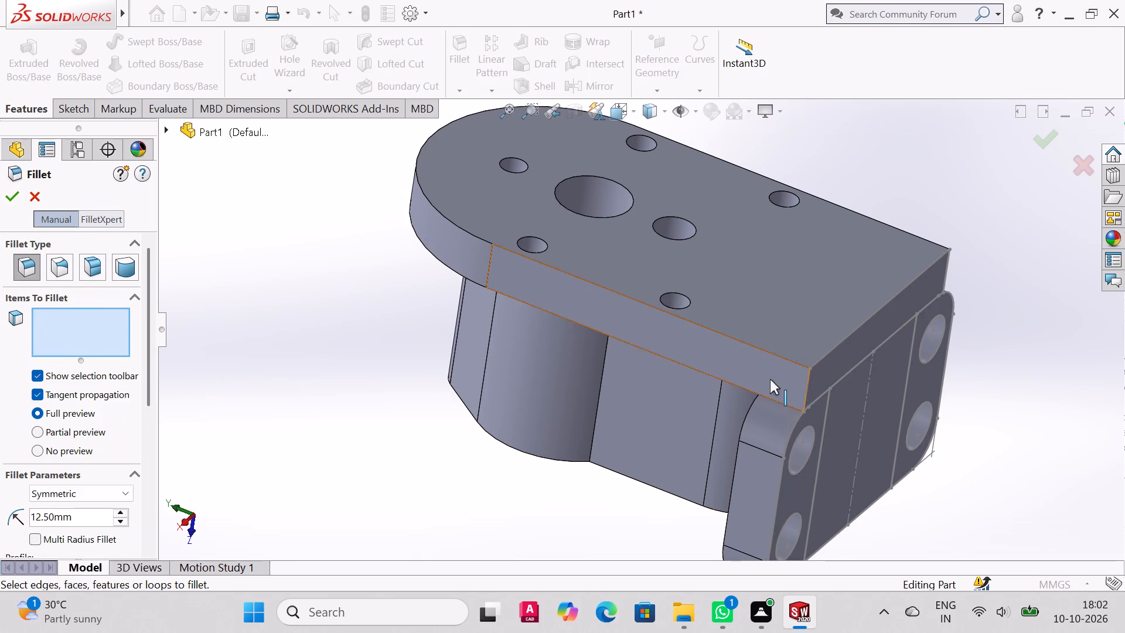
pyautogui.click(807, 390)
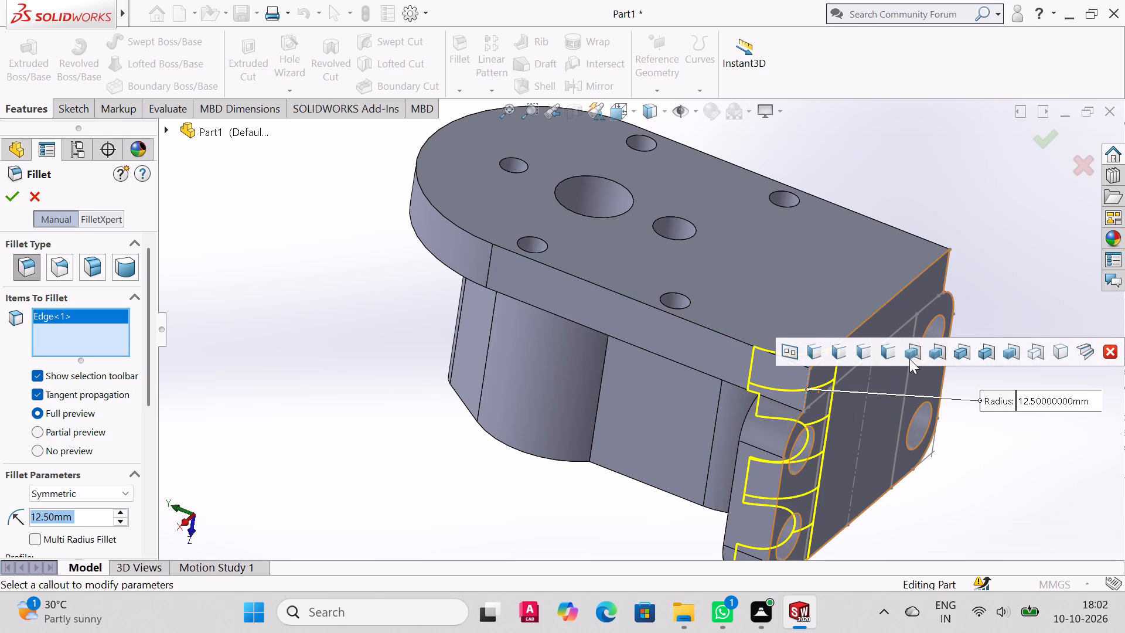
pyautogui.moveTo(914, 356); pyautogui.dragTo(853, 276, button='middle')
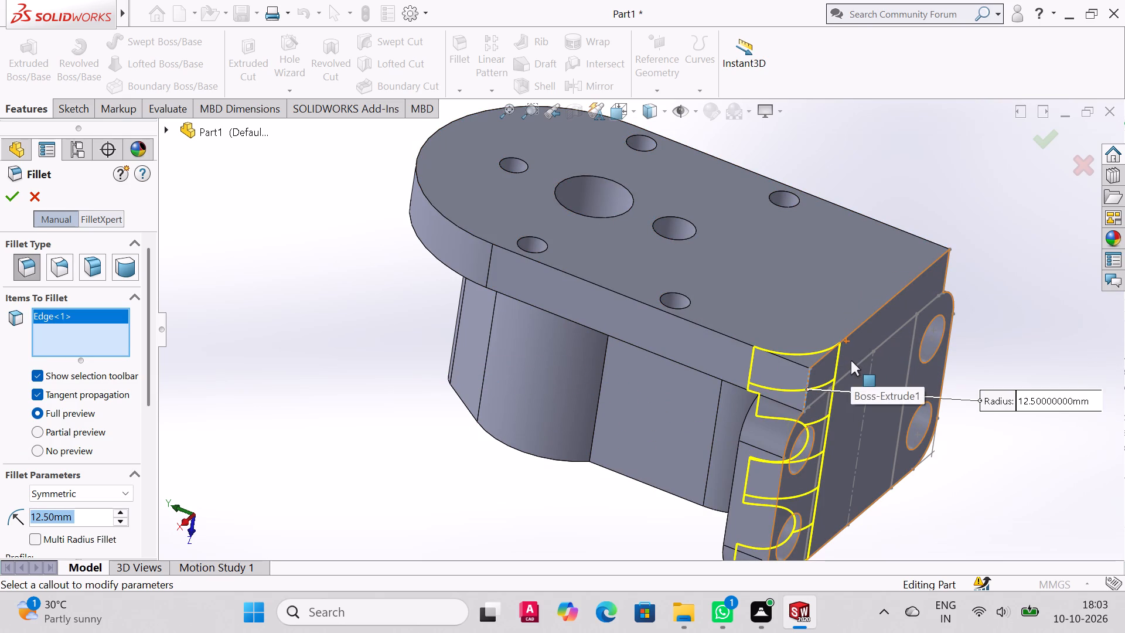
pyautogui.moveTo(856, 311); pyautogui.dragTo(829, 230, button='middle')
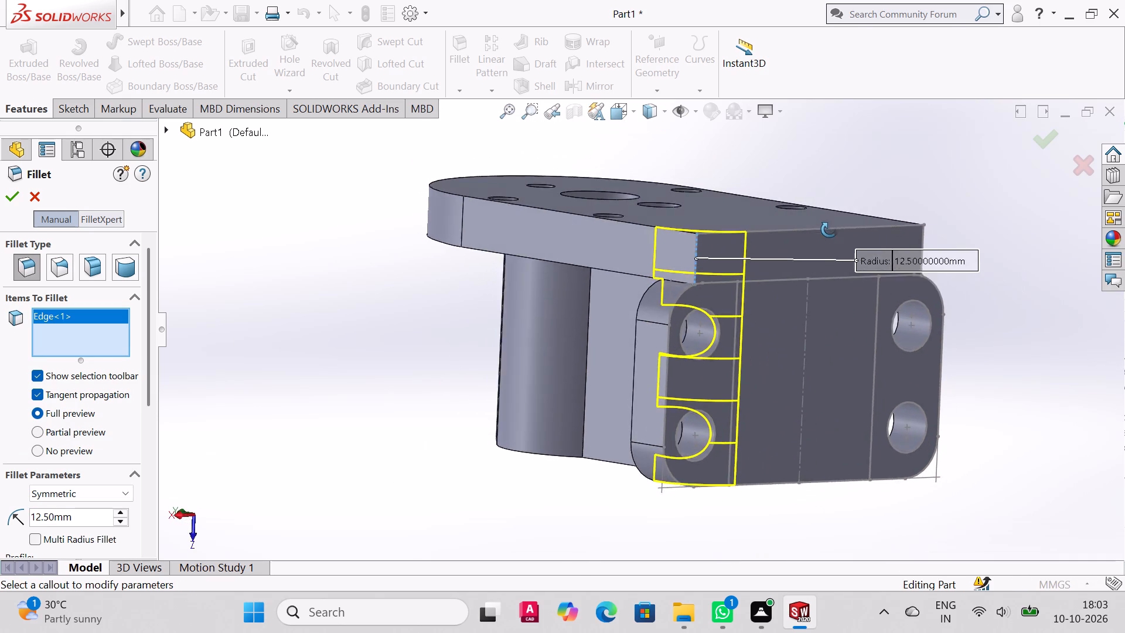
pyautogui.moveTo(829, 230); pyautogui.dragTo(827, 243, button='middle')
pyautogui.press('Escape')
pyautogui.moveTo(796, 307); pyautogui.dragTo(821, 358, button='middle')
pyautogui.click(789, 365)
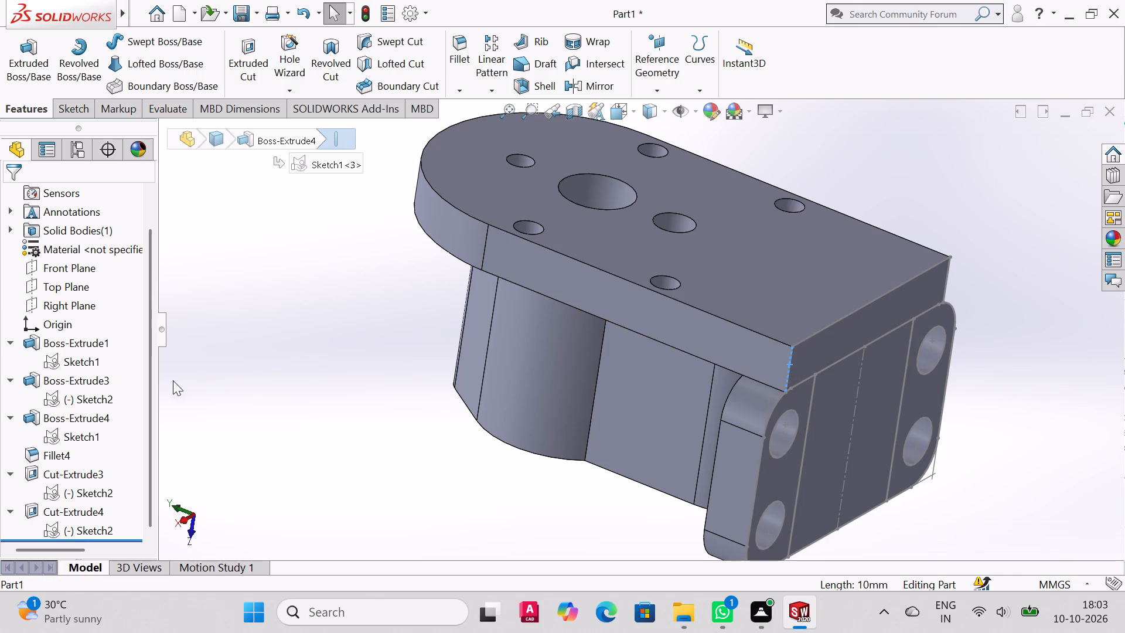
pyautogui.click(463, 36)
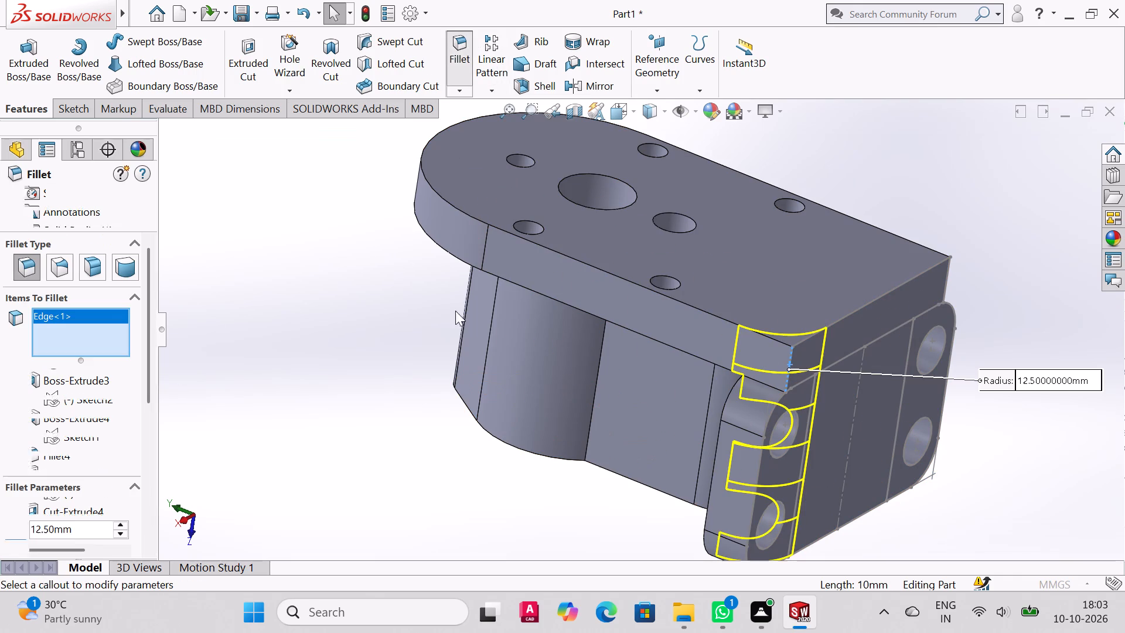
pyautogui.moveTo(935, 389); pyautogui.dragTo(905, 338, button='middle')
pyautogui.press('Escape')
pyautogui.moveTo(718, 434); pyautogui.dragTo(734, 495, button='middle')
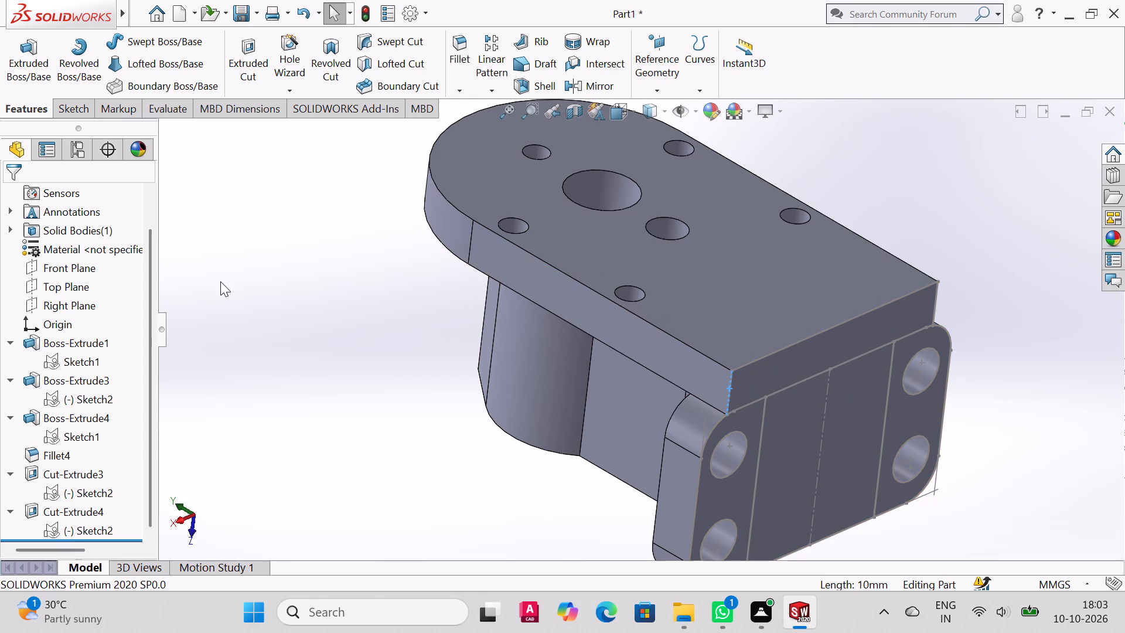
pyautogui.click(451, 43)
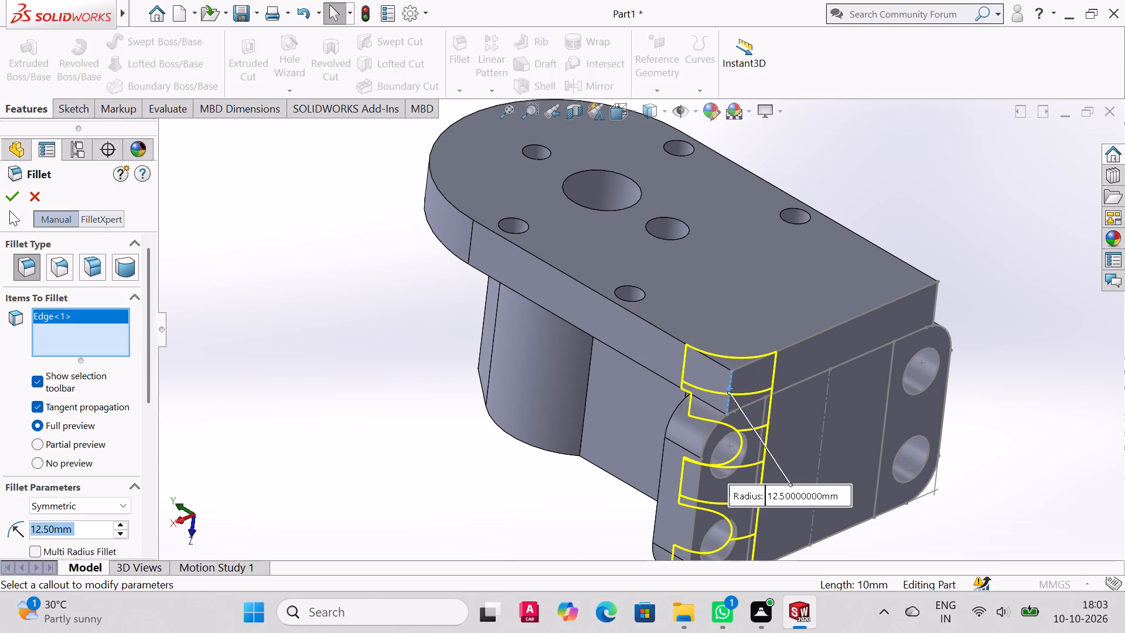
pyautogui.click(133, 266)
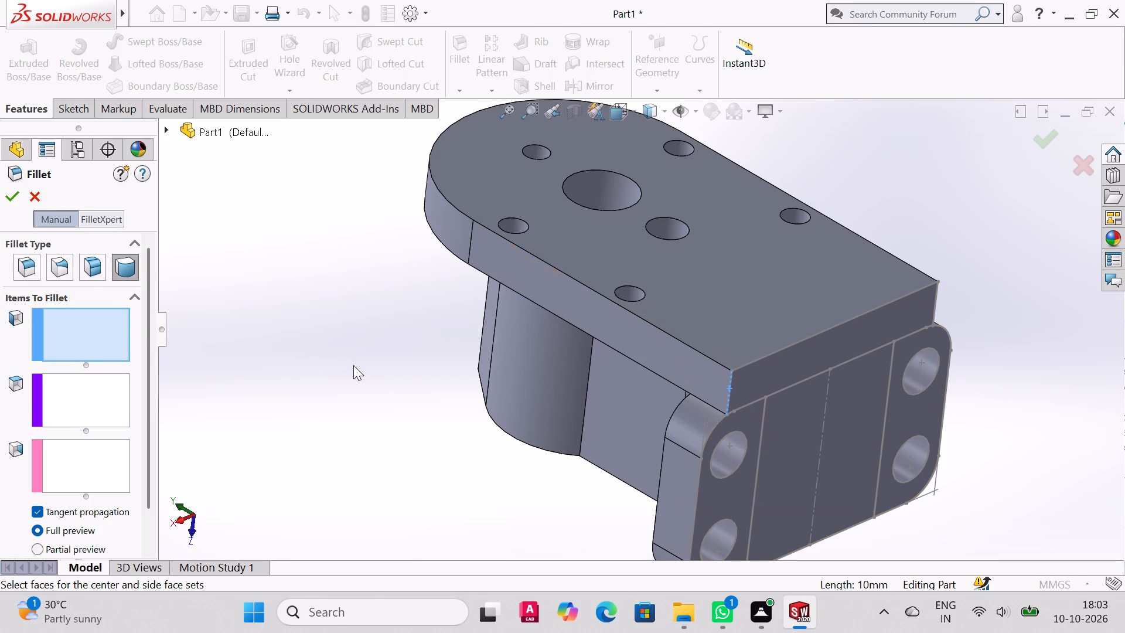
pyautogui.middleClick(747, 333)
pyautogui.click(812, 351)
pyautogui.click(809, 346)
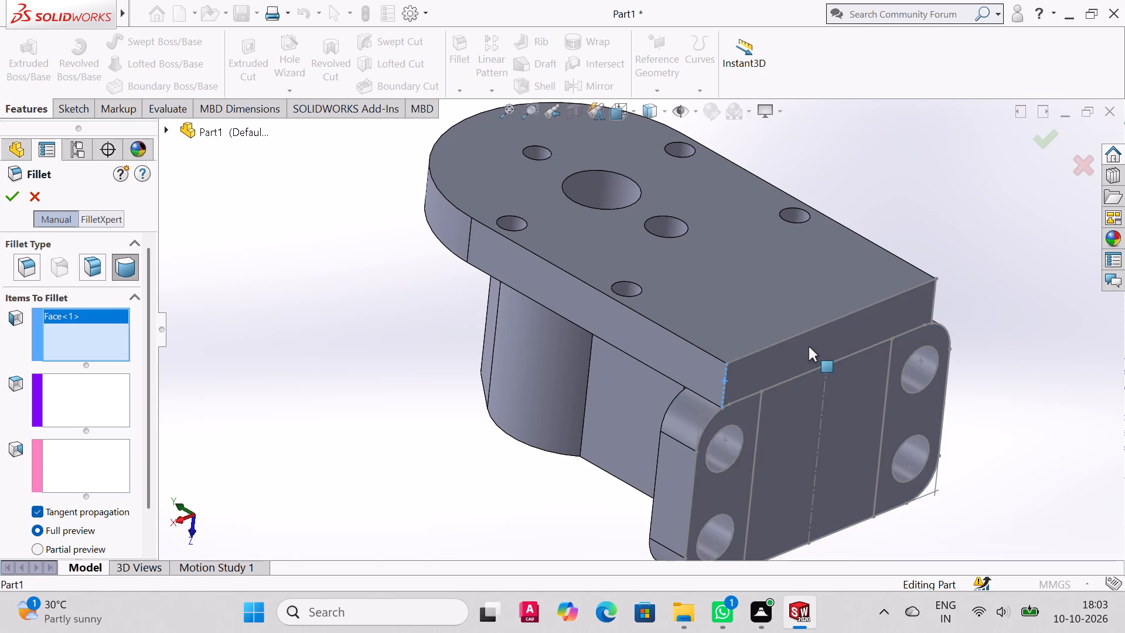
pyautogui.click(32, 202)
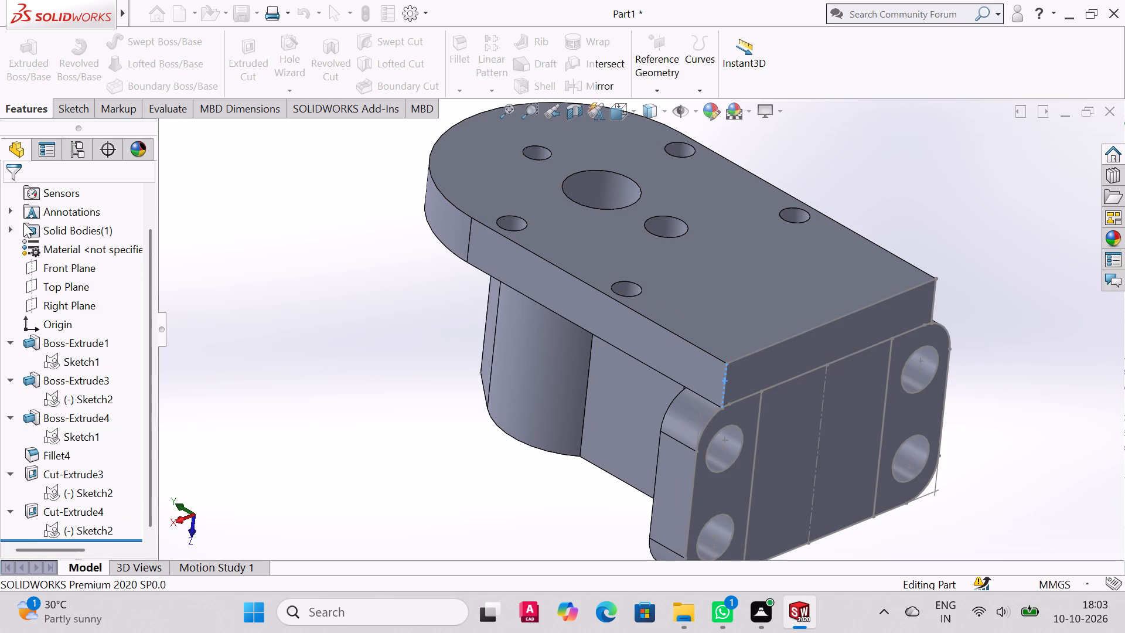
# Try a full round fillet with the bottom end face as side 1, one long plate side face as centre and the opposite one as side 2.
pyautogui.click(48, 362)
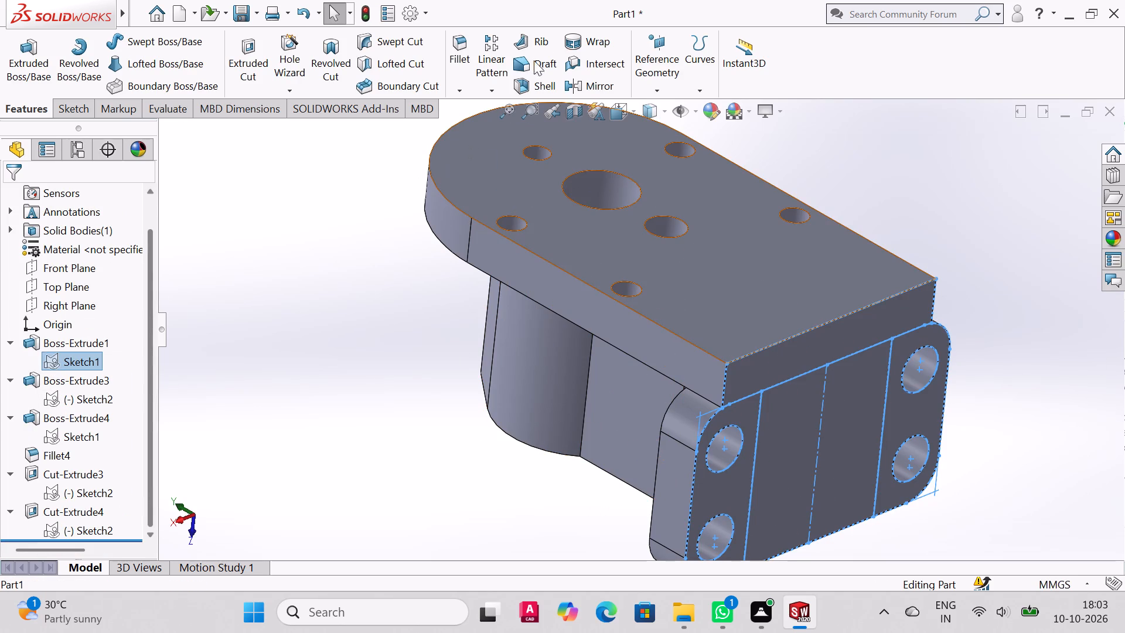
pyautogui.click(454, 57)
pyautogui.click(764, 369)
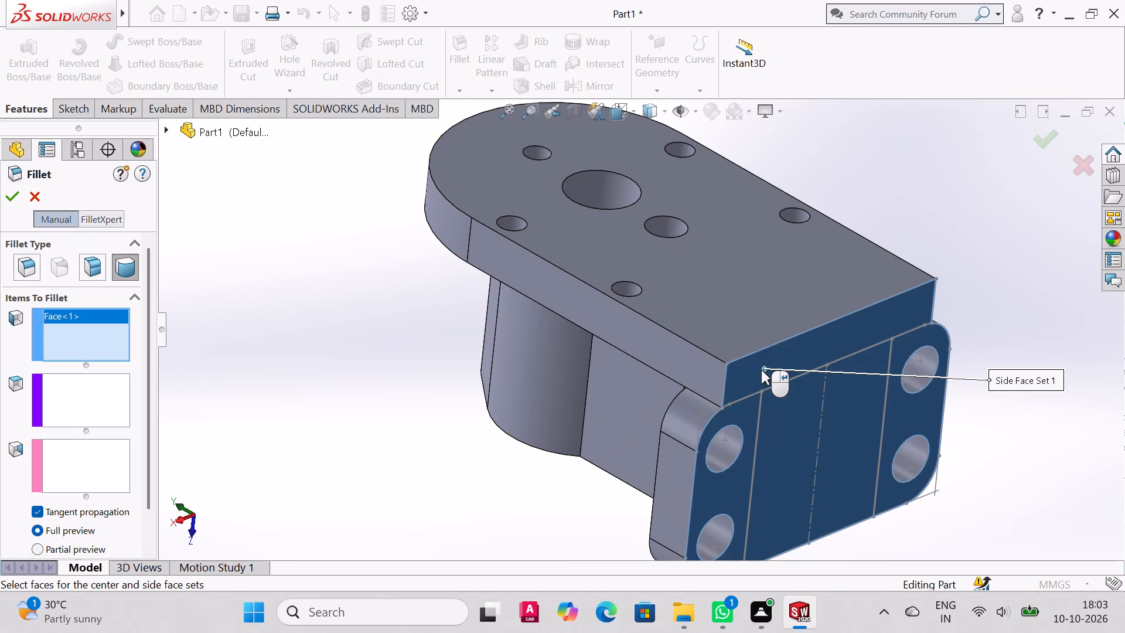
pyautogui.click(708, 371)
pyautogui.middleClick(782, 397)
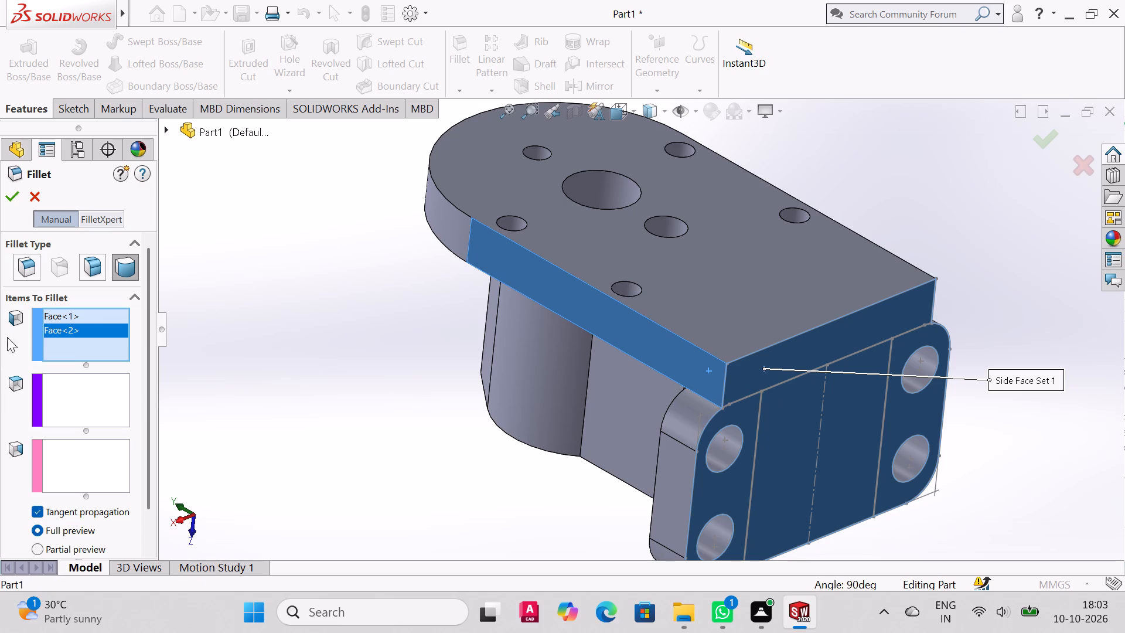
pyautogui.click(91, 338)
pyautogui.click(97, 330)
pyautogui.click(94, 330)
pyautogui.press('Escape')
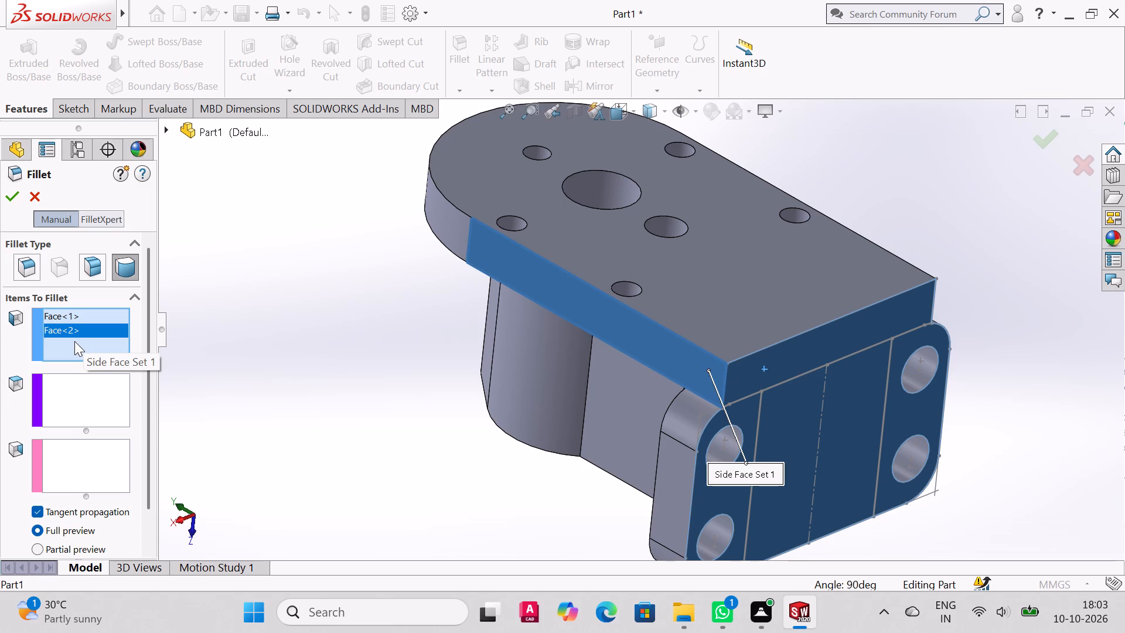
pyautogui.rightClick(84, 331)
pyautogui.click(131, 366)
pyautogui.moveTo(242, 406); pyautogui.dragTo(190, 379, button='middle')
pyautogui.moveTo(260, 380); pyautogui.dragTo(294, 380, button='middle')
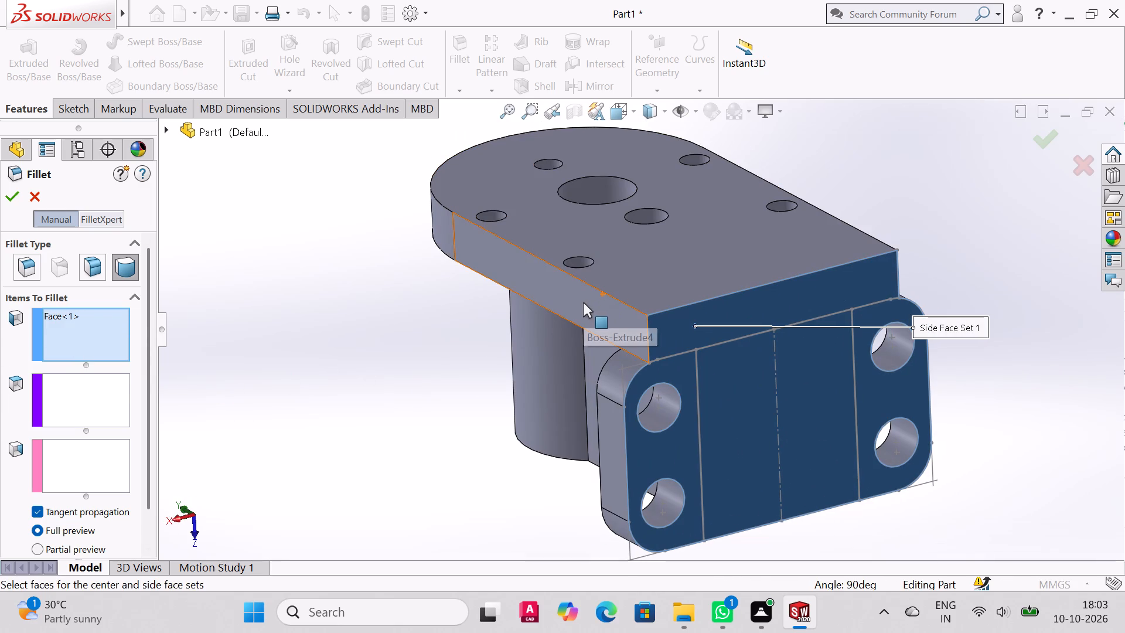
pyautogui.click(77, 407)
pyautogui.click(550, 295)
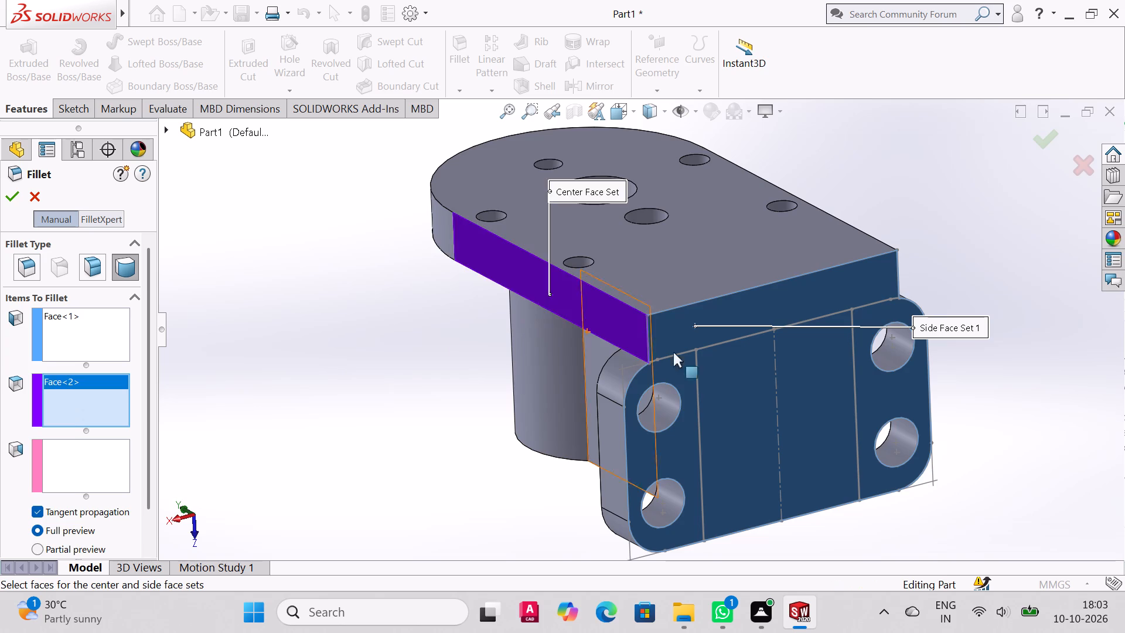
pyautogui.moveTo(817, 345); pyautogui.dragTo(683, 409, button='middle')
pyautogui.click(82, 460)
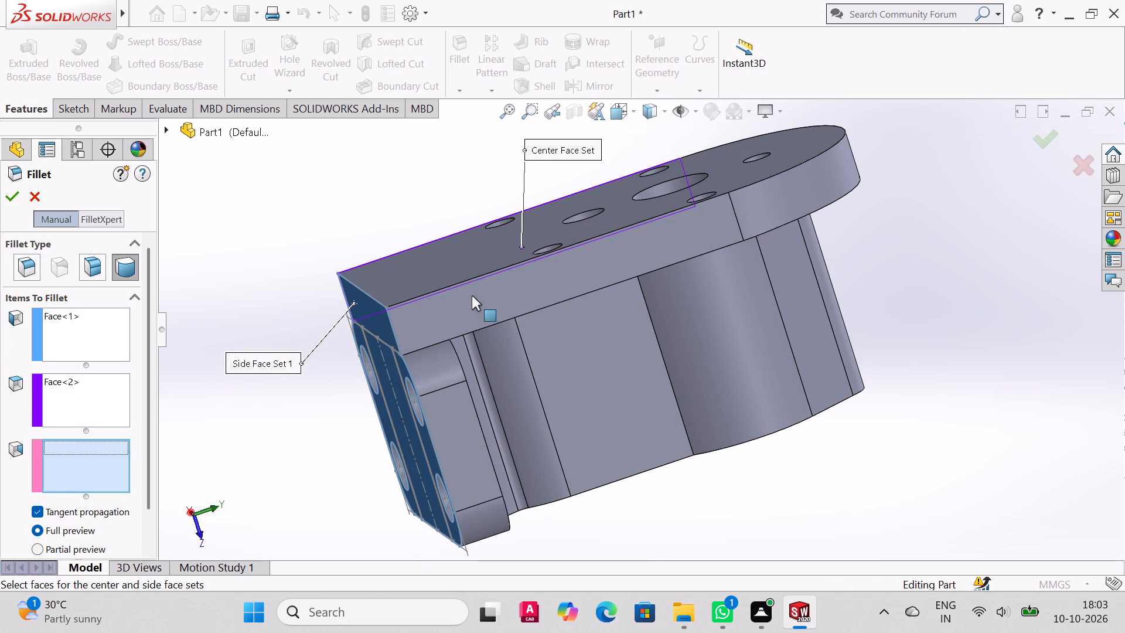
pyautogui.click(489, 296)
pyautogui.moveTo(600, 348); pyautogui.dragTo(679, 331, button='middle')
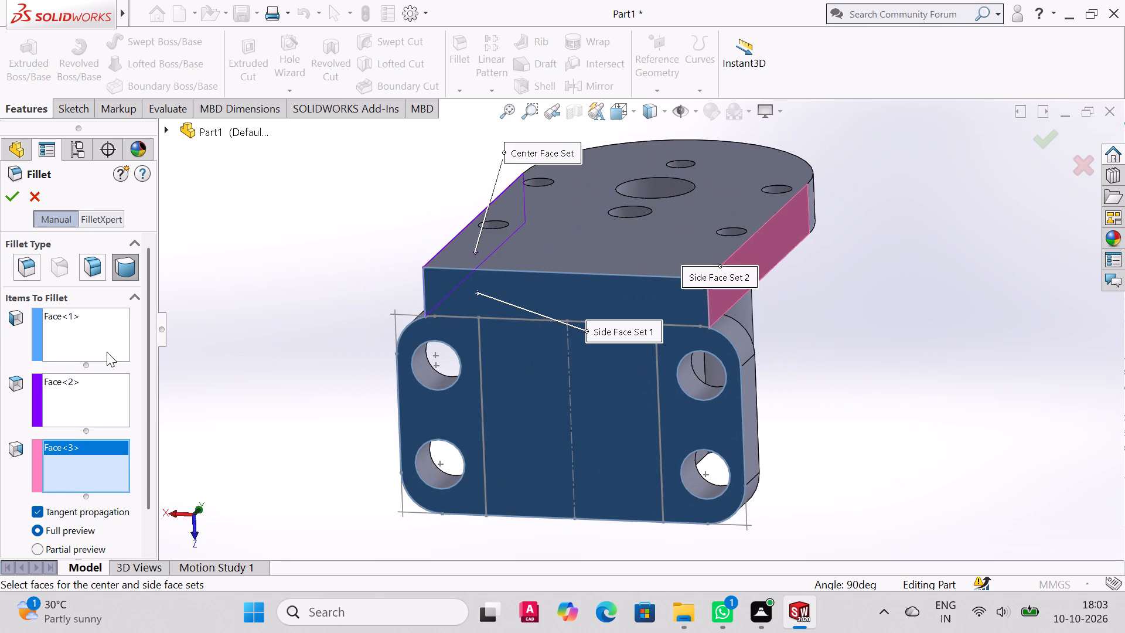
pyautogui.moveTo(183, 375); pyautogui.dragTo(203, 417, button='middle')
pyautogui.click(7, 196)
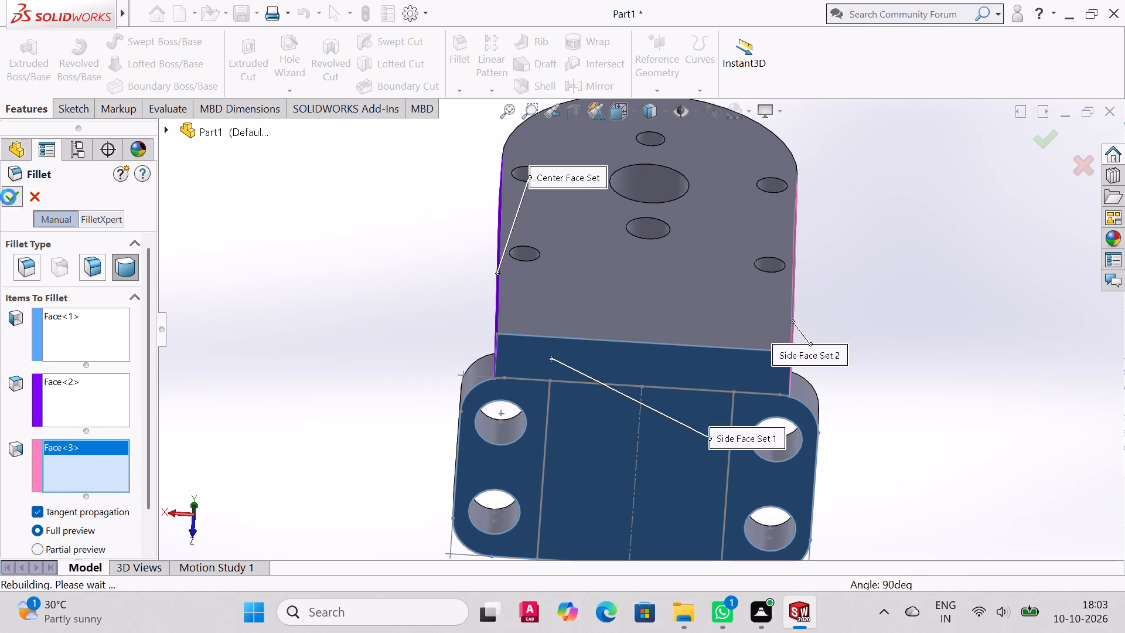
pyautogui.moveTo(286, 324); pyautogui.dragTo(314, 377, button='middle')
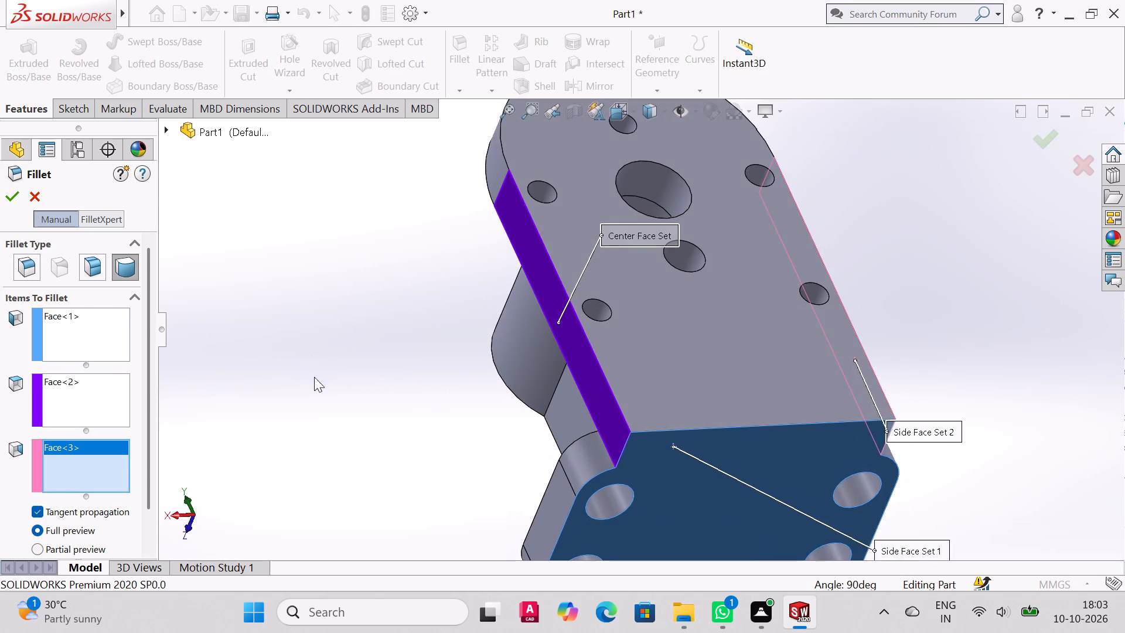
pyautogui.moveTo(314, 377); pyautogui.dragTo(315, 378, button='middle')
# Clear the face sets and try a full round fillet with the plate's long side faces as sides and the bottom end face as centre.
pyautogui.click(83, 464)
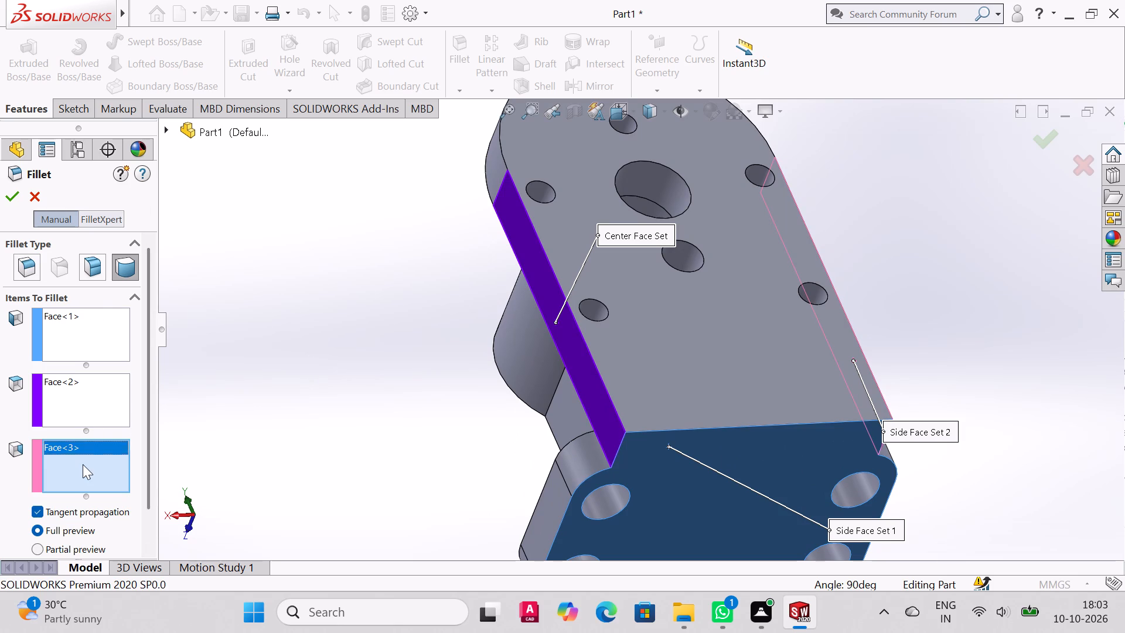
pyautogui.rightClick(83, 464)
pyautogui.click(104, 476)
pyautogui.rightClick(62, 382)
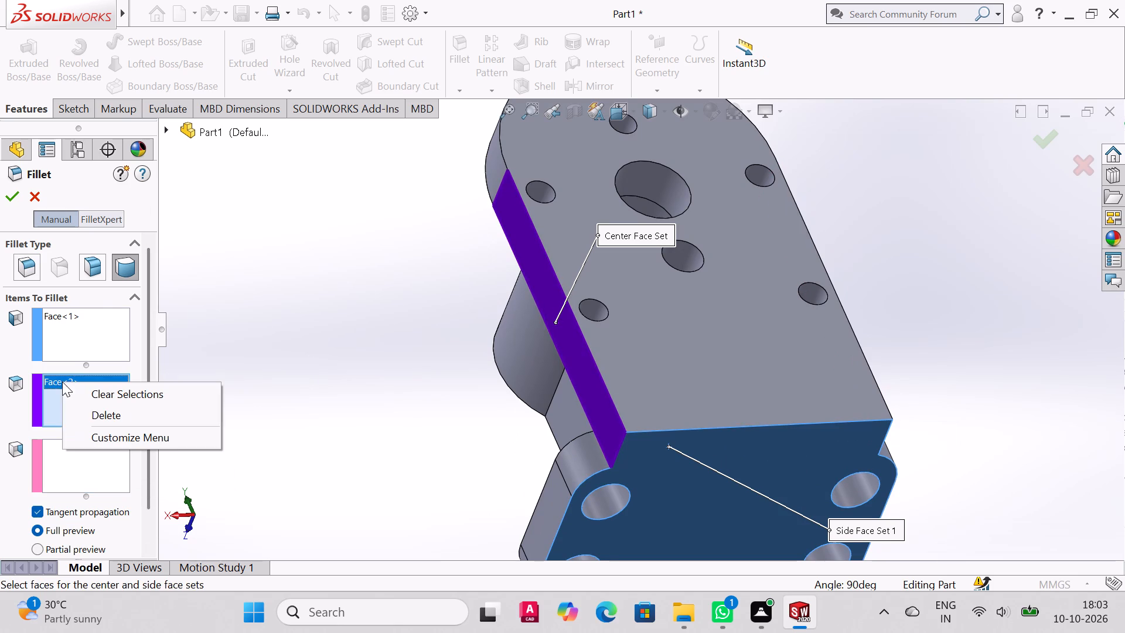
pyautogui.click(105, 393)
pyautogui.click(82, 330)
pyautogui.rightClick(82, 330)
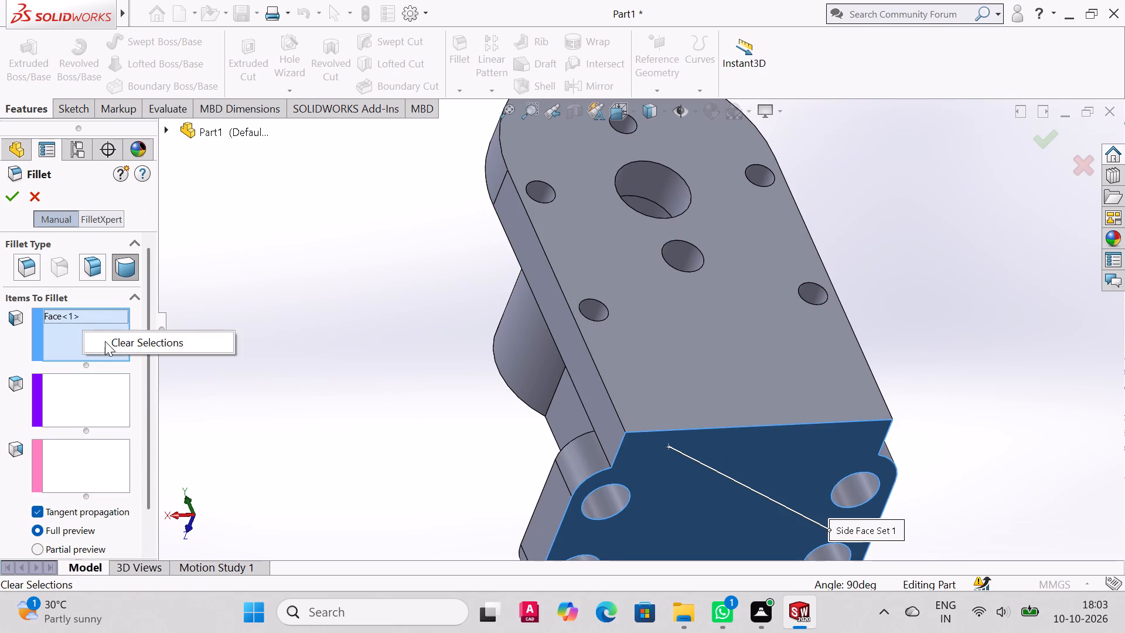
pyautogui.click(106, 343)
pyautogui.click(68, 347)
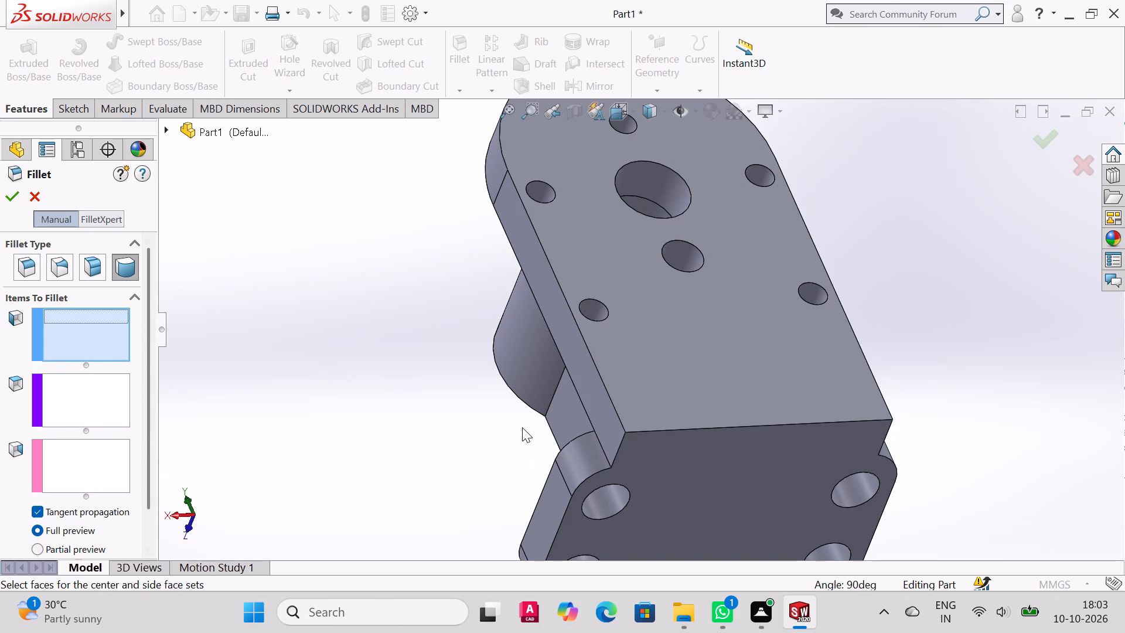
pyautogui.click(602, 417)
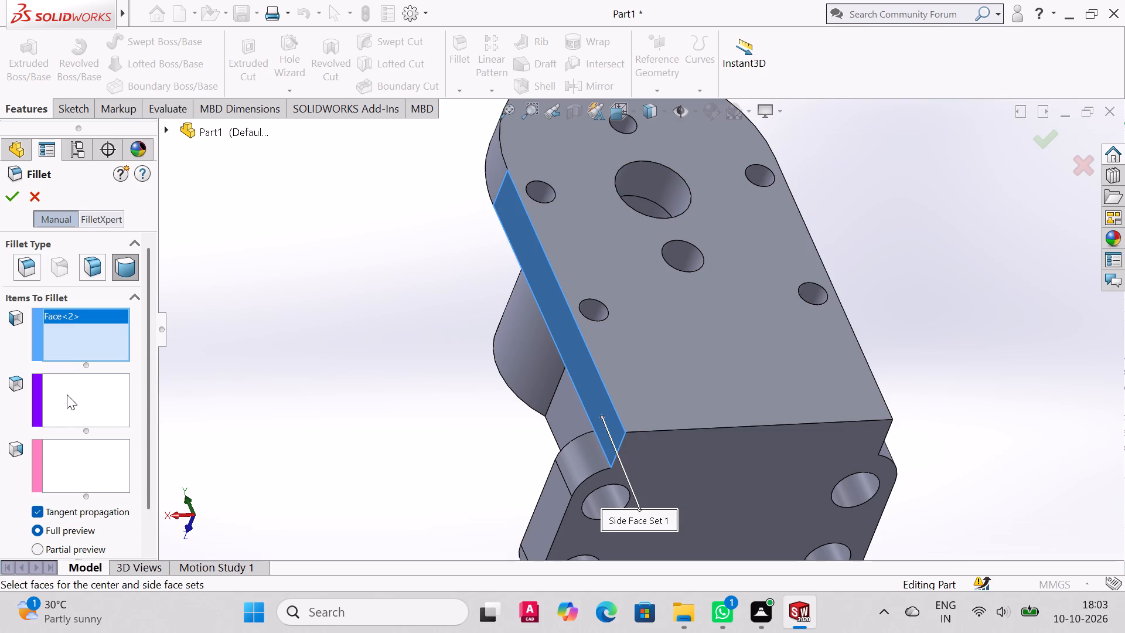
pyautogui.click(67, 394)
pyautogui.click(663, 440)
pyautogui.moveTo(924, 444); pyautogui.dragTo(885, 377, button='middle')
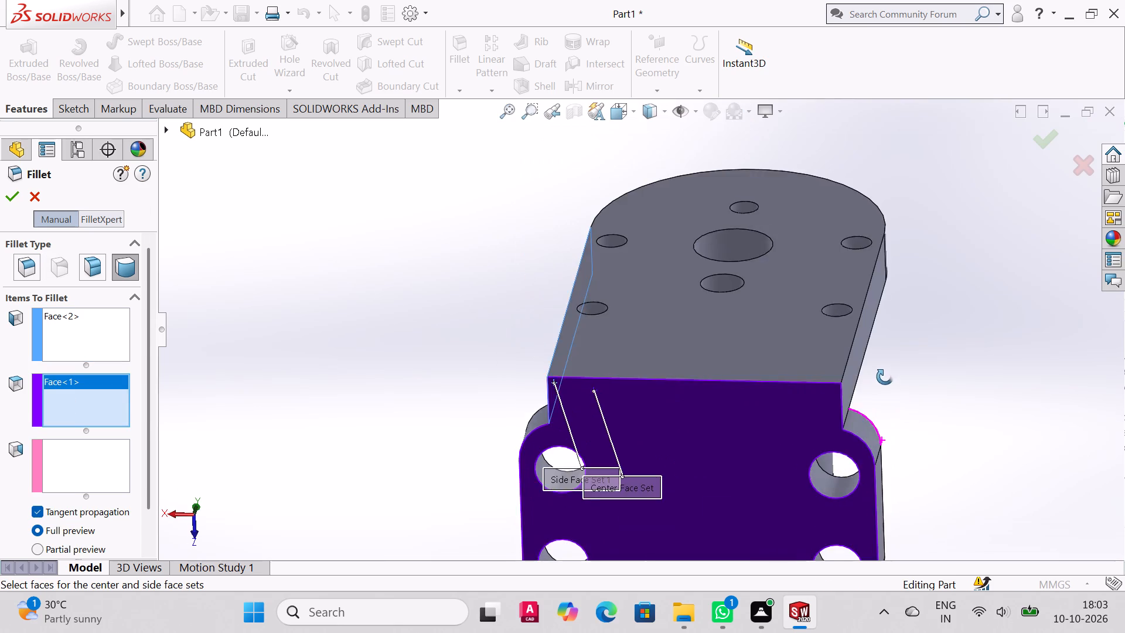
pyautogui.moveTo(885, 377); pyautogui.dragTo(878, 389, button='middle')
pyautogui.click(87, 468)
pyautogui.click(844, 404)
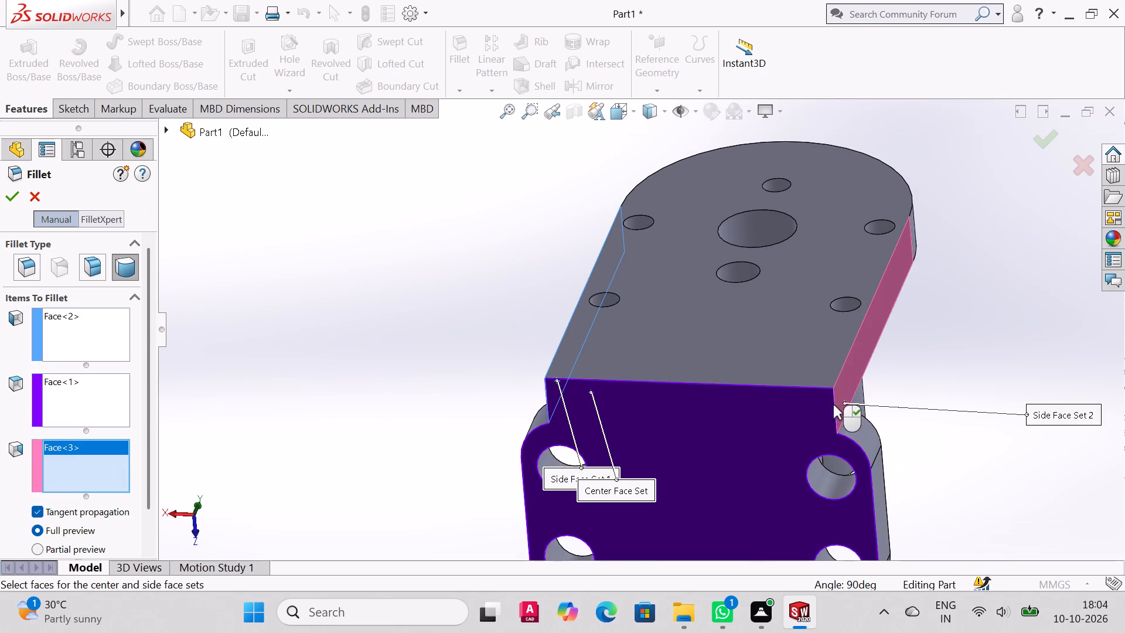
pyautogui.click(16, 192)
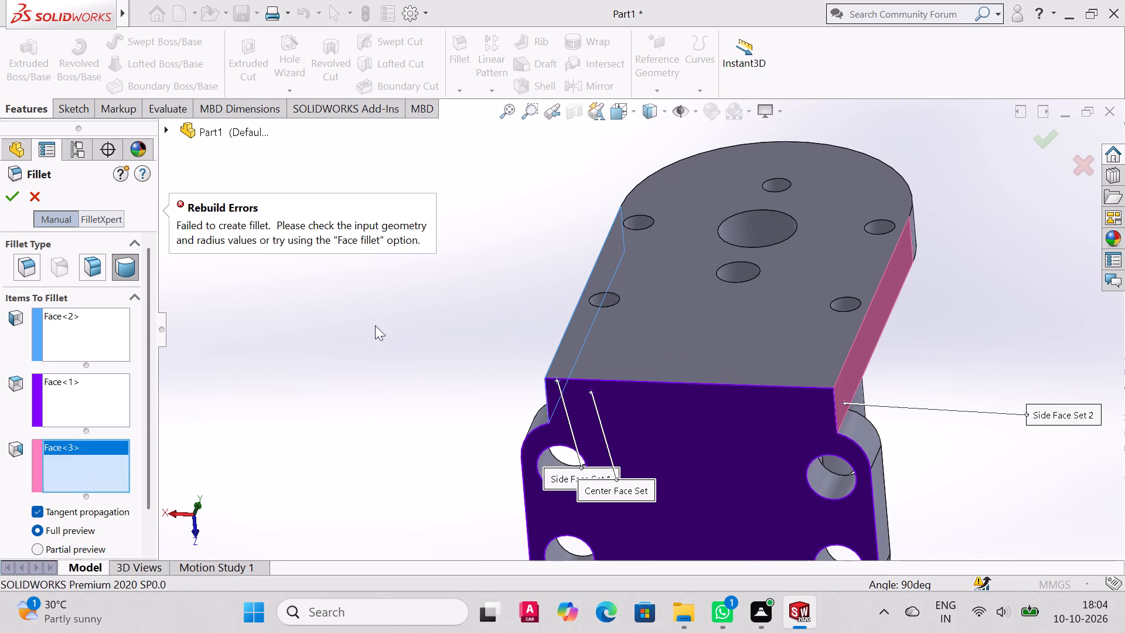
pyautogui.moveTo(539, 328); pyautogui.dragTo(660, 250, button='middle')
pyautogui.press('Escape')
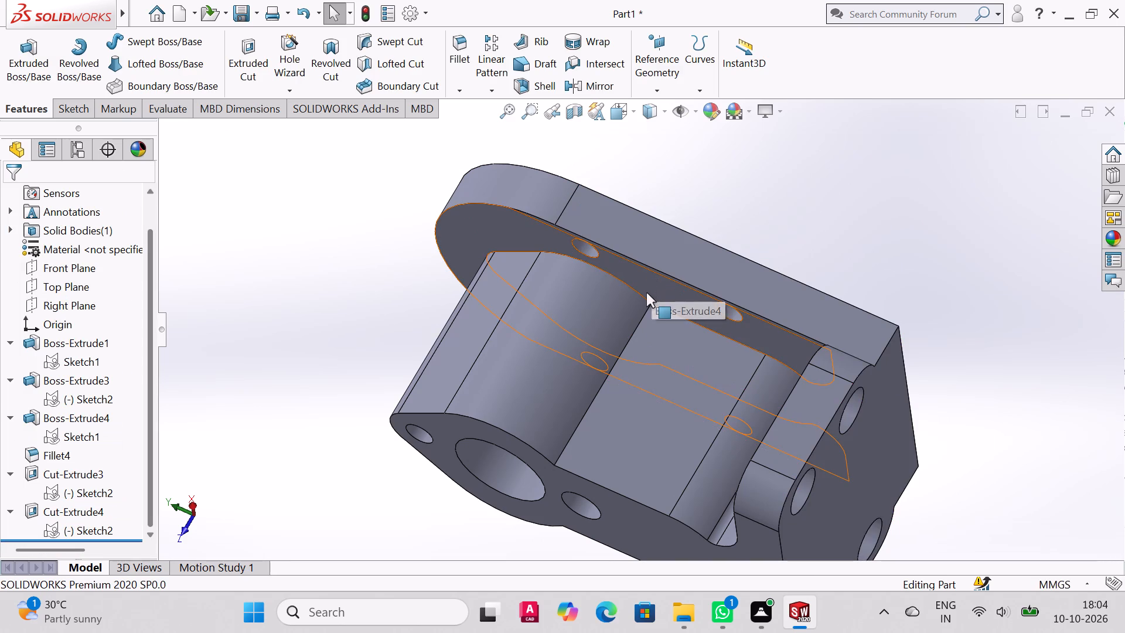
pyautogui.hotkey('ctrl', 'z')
# Open the whole part's colour appearance and apply bright orange from the standard palette.
pyautogui.moveTo(910, 369); pyautogui.dragTo(996, 267, button='middle')
pyautogui.hotkey('ctrl', '1')
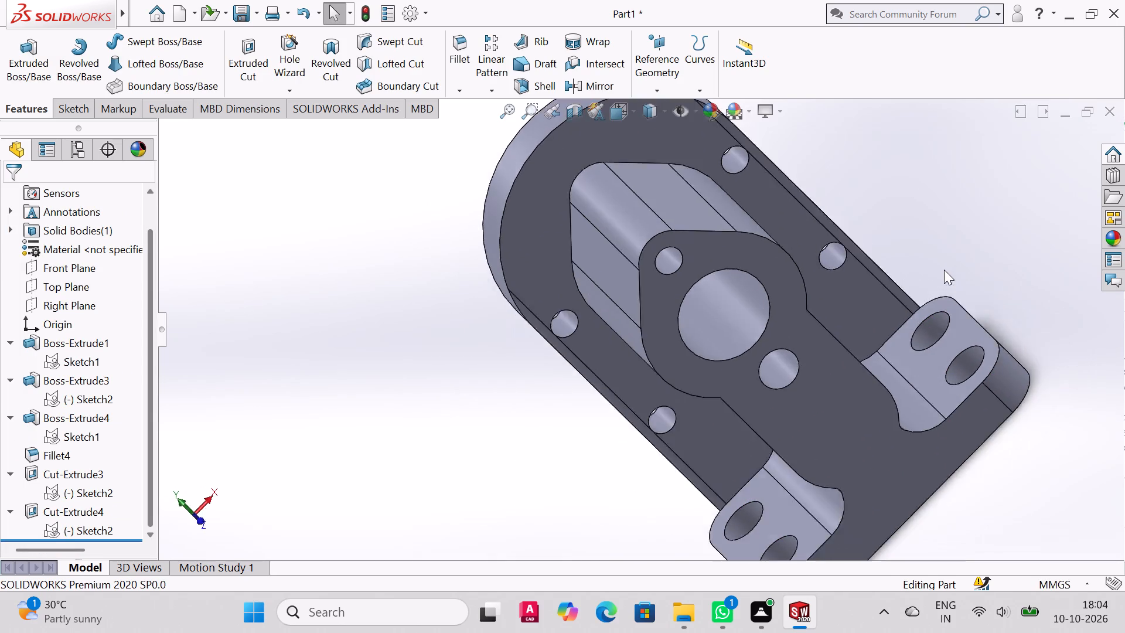
pyautogui.moveTo(919, 316); pyautogui.dragTo(861, 426, button='middle')
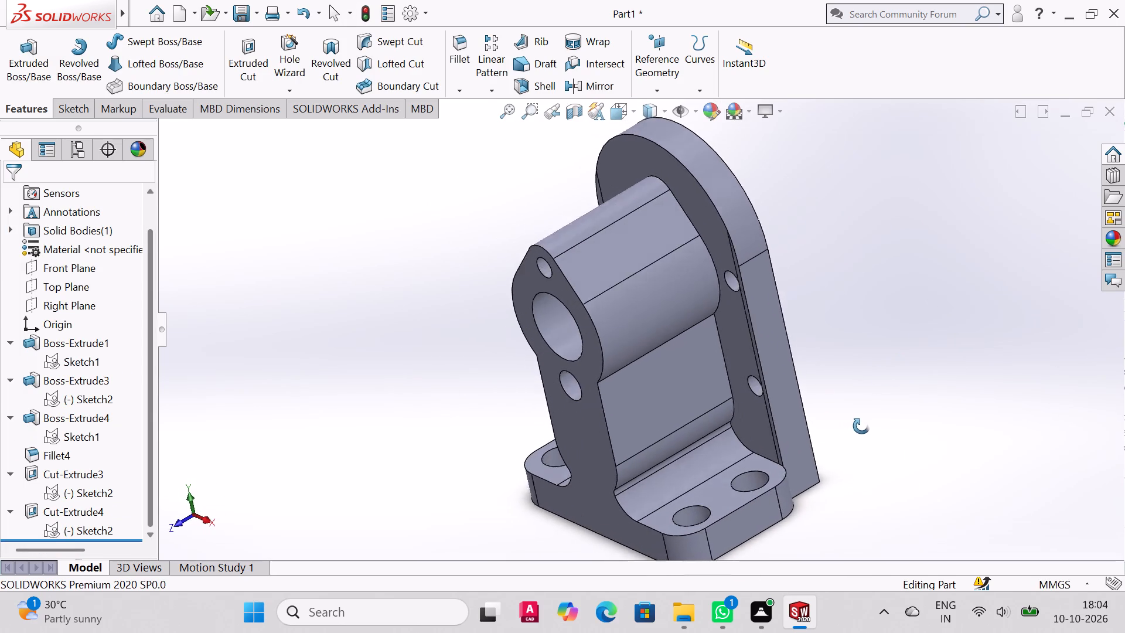
pyautogui.moveTo(861, 426); pyautogui.dragTo(875, 426, button='middle')
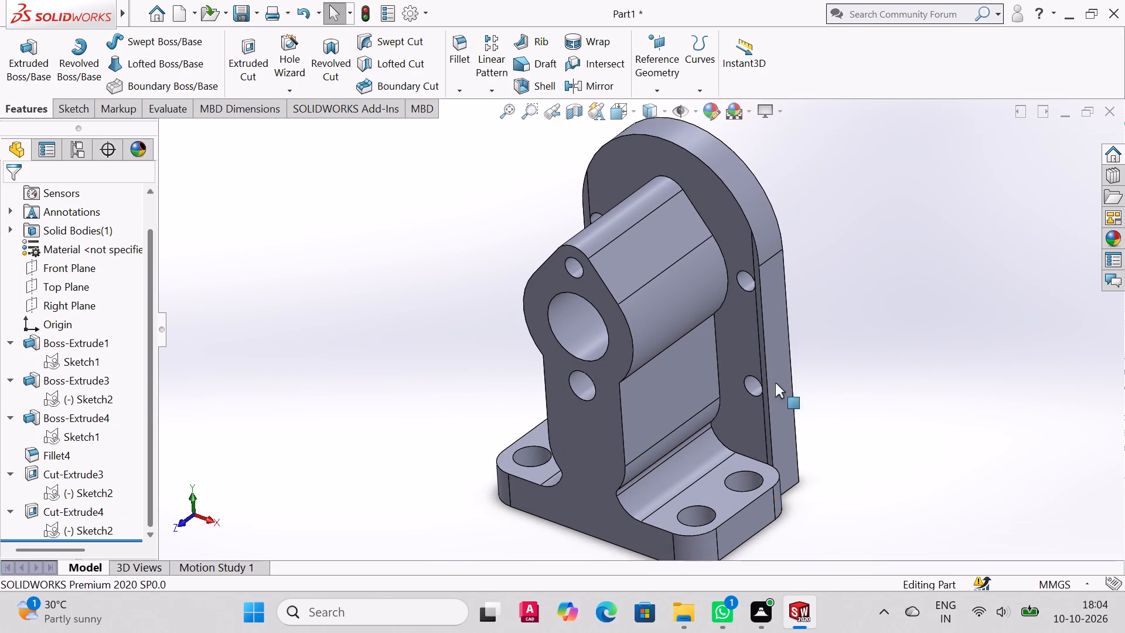
pyautogui.click(710, 113)
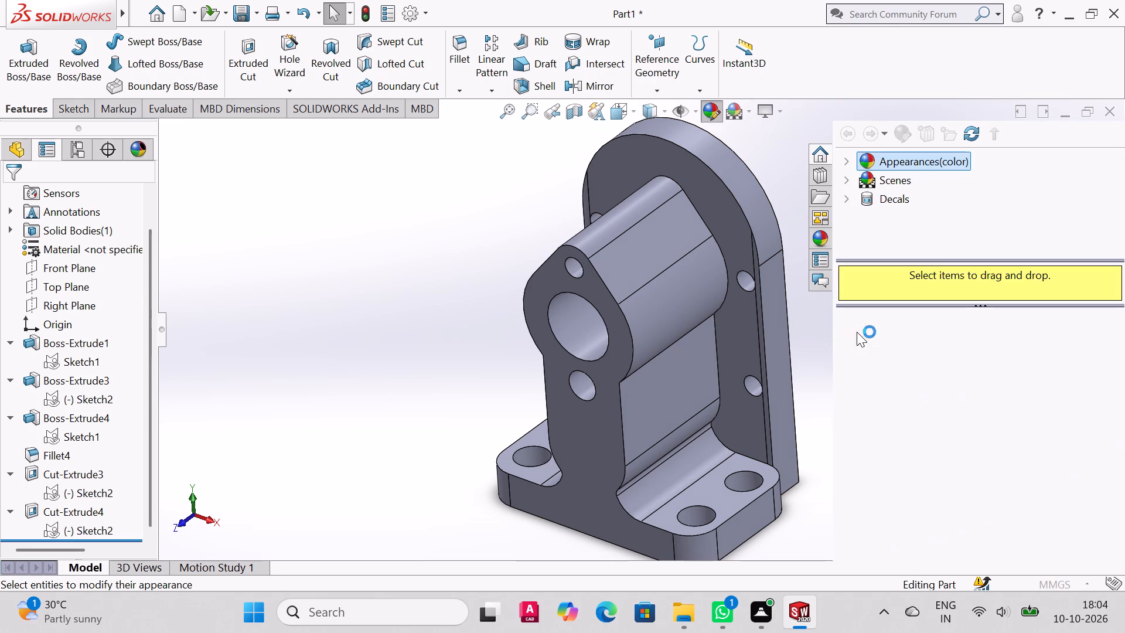
pyautogui.click(816, 238)
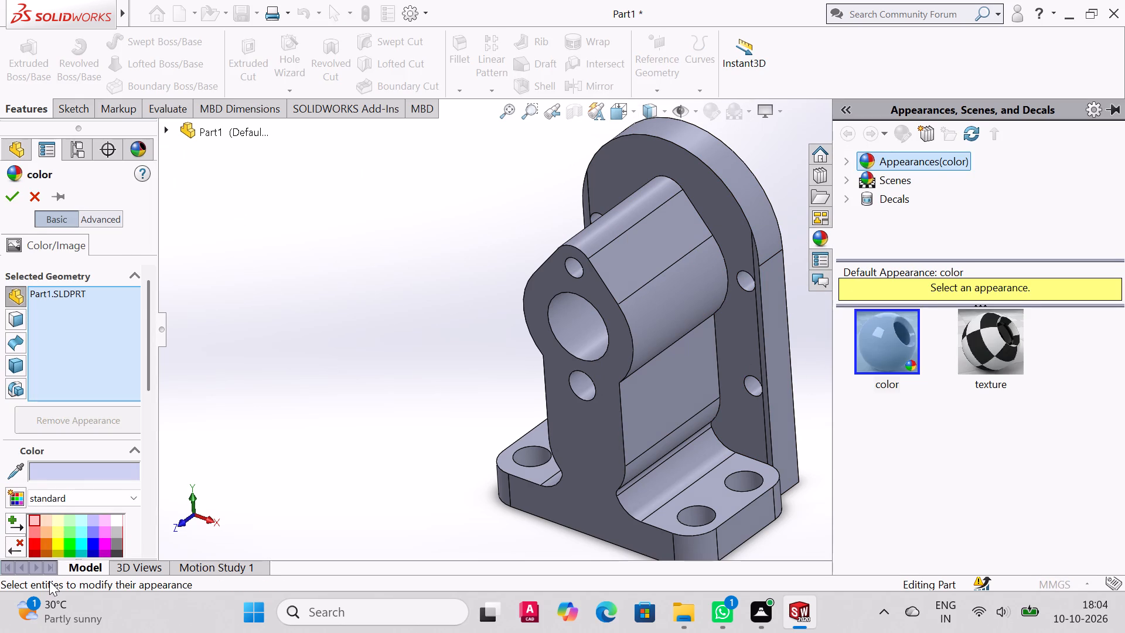
pyautogui.click(43, 550)
pyautogui.scroll(-1, 282, 439)
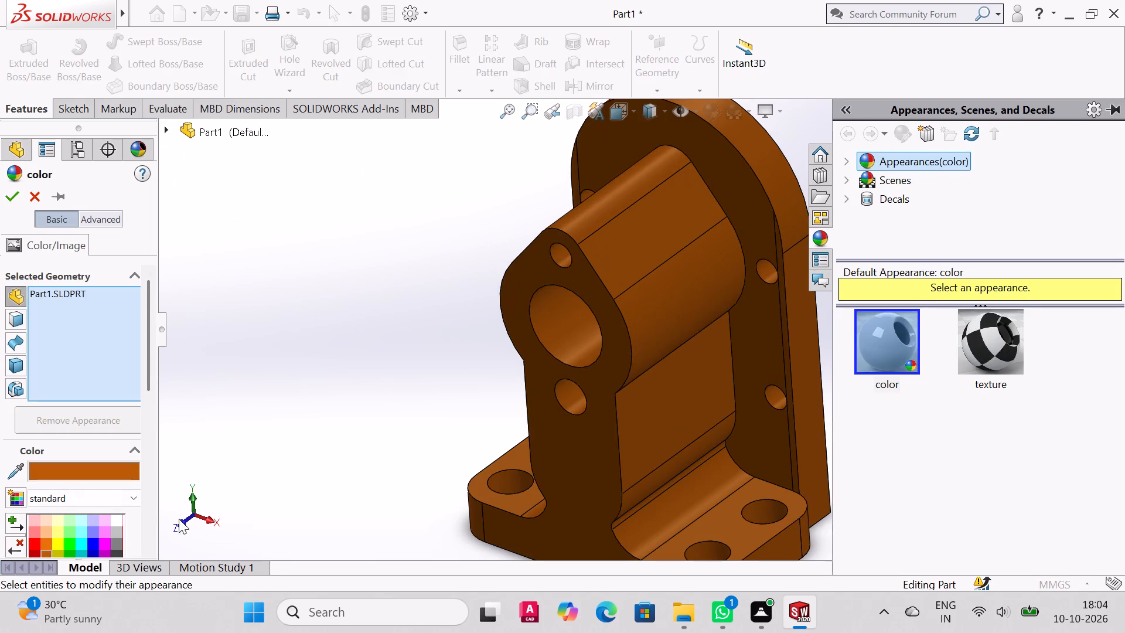
pyautogui.scroll(2, 605, 411)
pyautogui.click(41, 543)
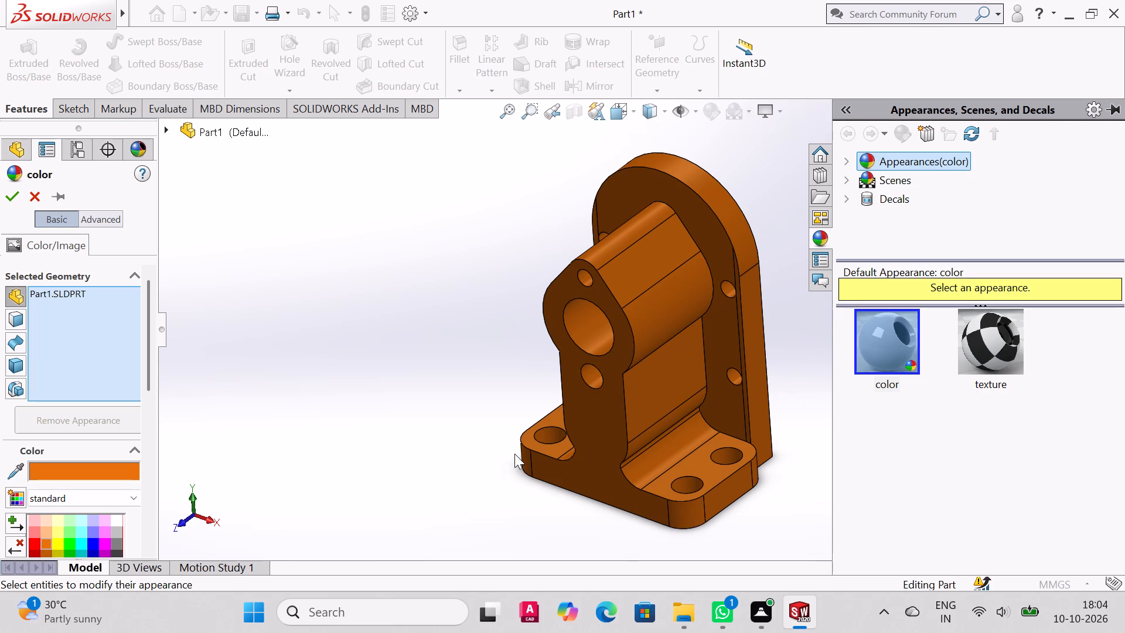
# Examine the coloured bracket's front, side and back plate from several angles.
pyautogui.scroll(-1, 563, 441)
pyautogui.scroll(1, 563, 441)
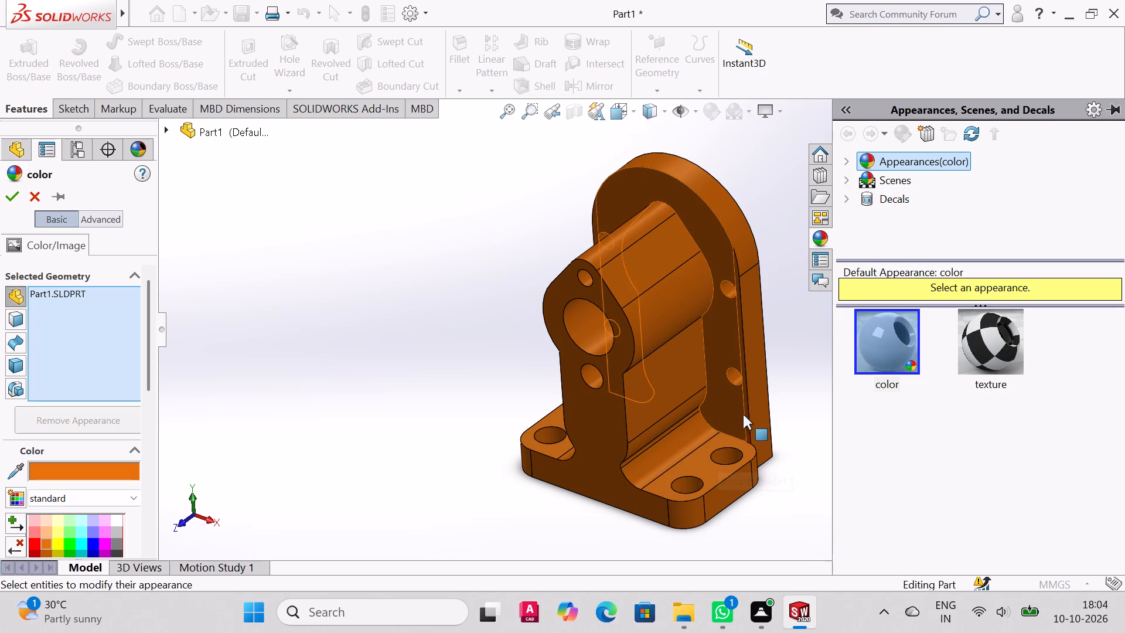
pyautogui.moveTo(739, 436); pyautogui.dragTo(639, 446, button='middle')
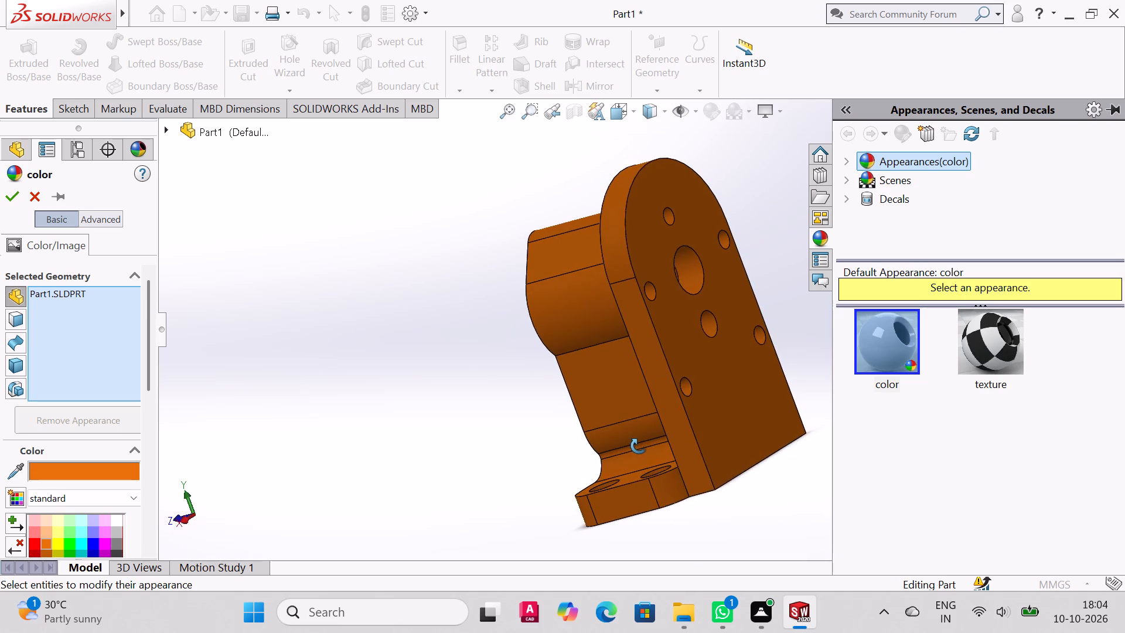
pyautogui.moveTo(639, 446); pyautogui.dragTo(718, 501, button='middle')
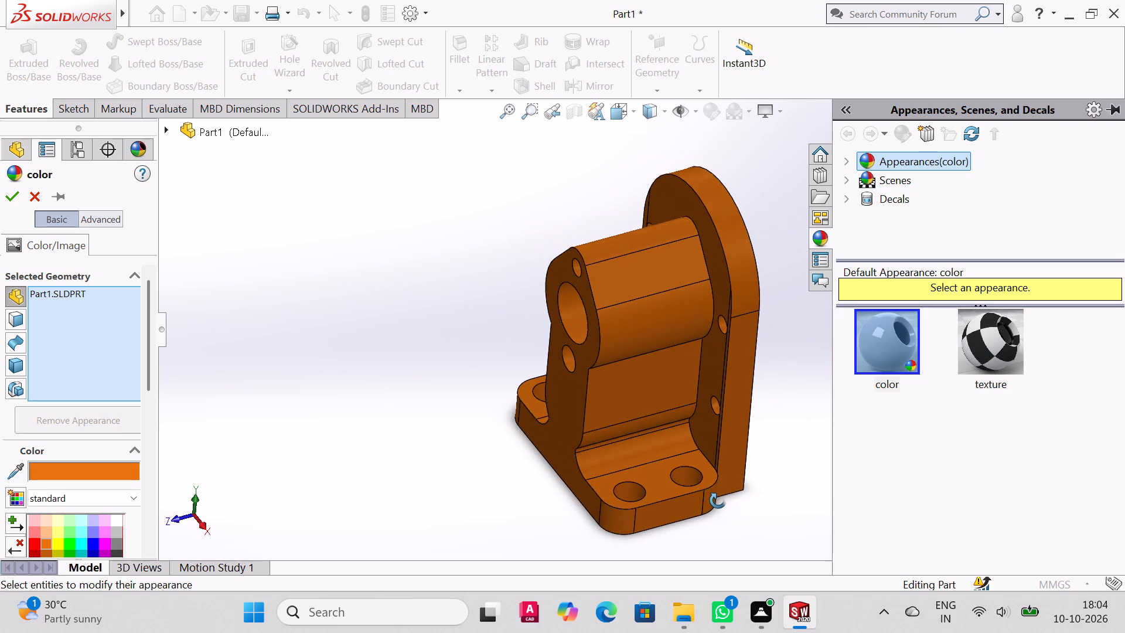
pyautogui.moveTo(718, 501); pyautogui.dragTo(751, 418, button='middle')
pyautogui.moveTo(753, 404); pyautogui.dragTo(780, 438, button='middle')
pyautogui.middleClick(780, 438)
pyautogui.middleClick(780, 438)
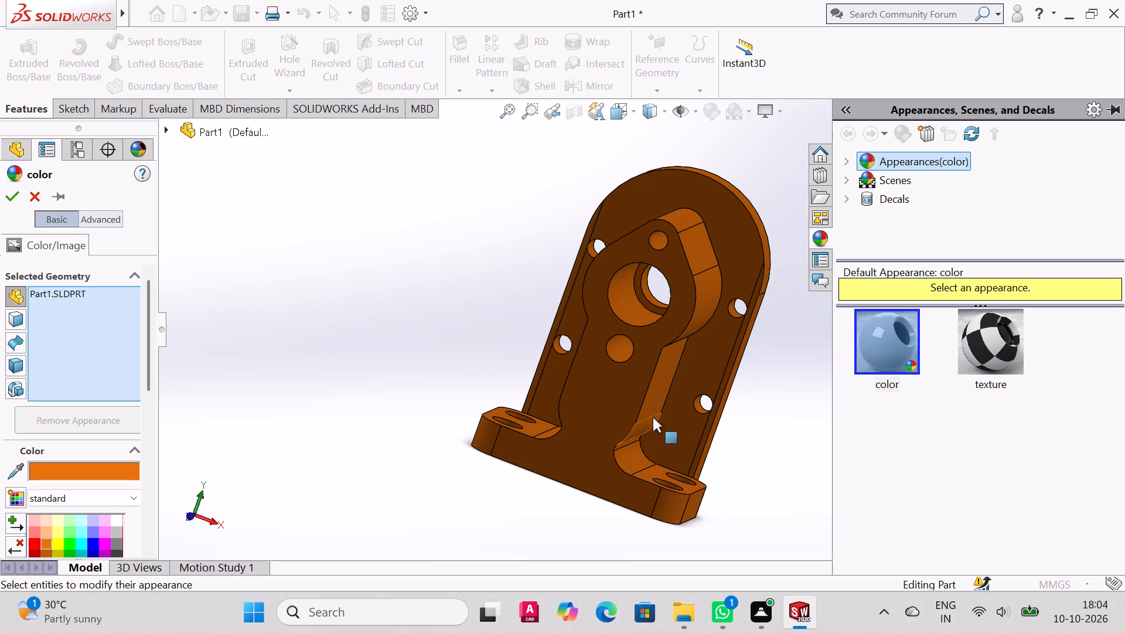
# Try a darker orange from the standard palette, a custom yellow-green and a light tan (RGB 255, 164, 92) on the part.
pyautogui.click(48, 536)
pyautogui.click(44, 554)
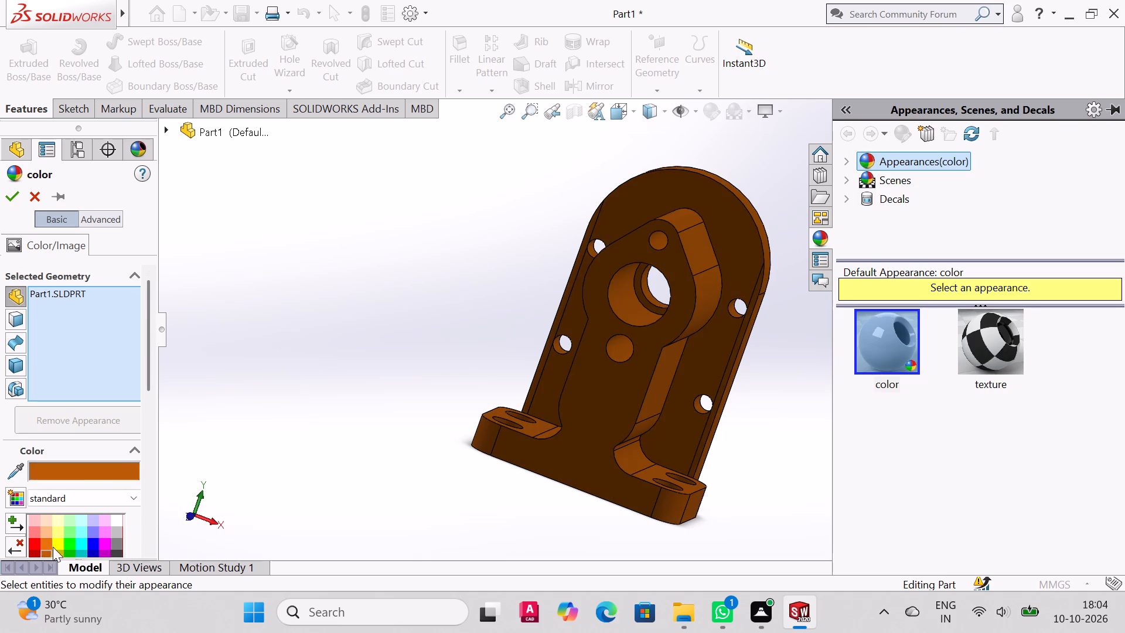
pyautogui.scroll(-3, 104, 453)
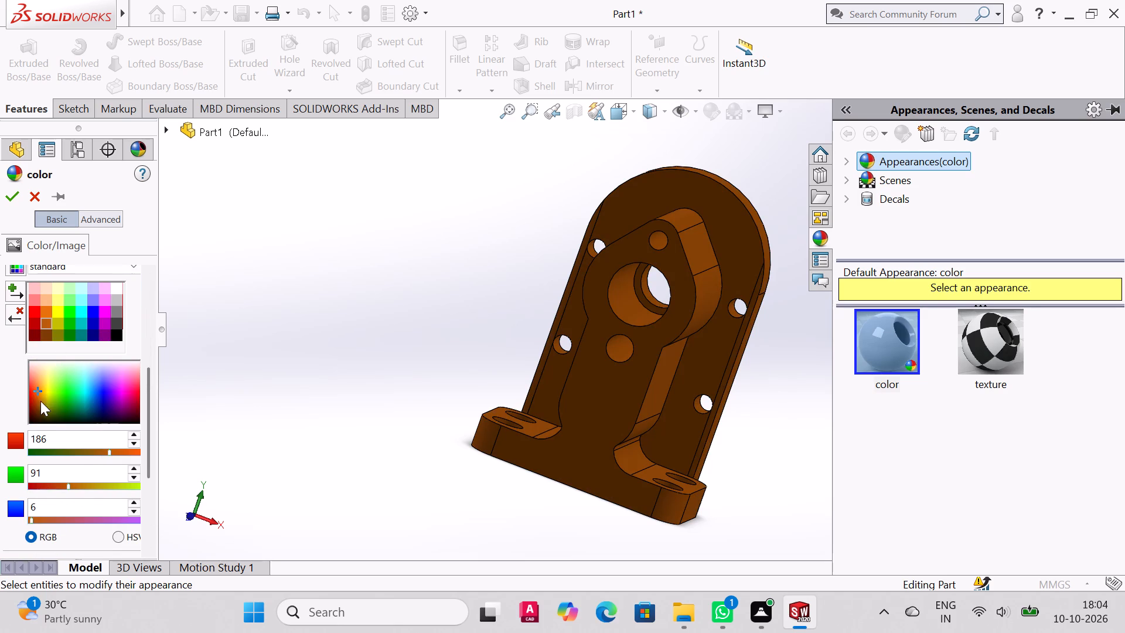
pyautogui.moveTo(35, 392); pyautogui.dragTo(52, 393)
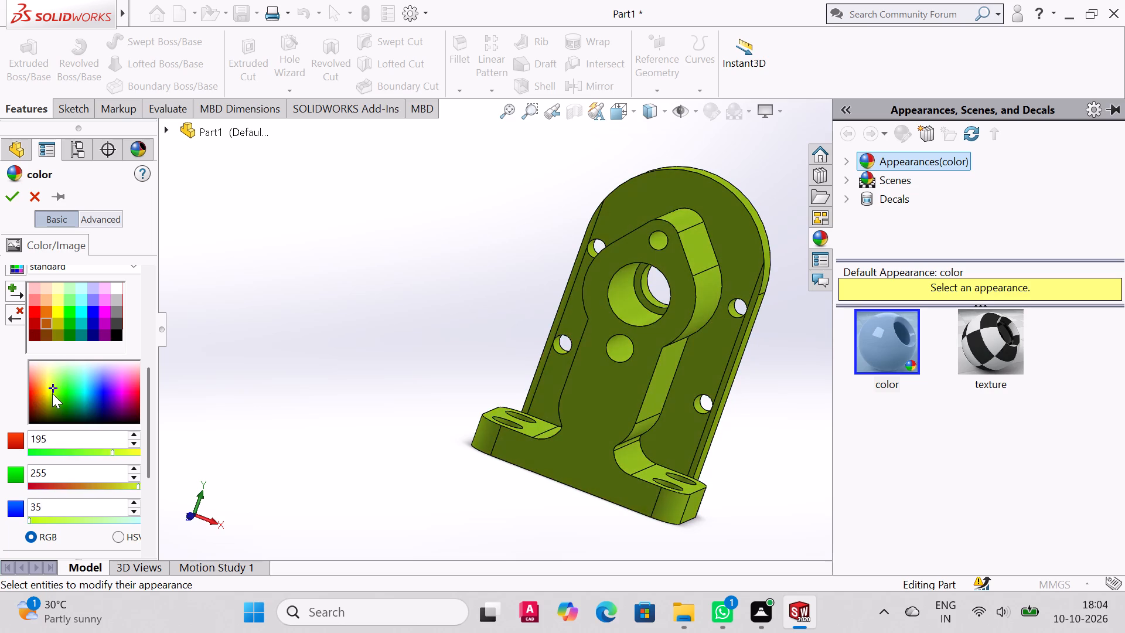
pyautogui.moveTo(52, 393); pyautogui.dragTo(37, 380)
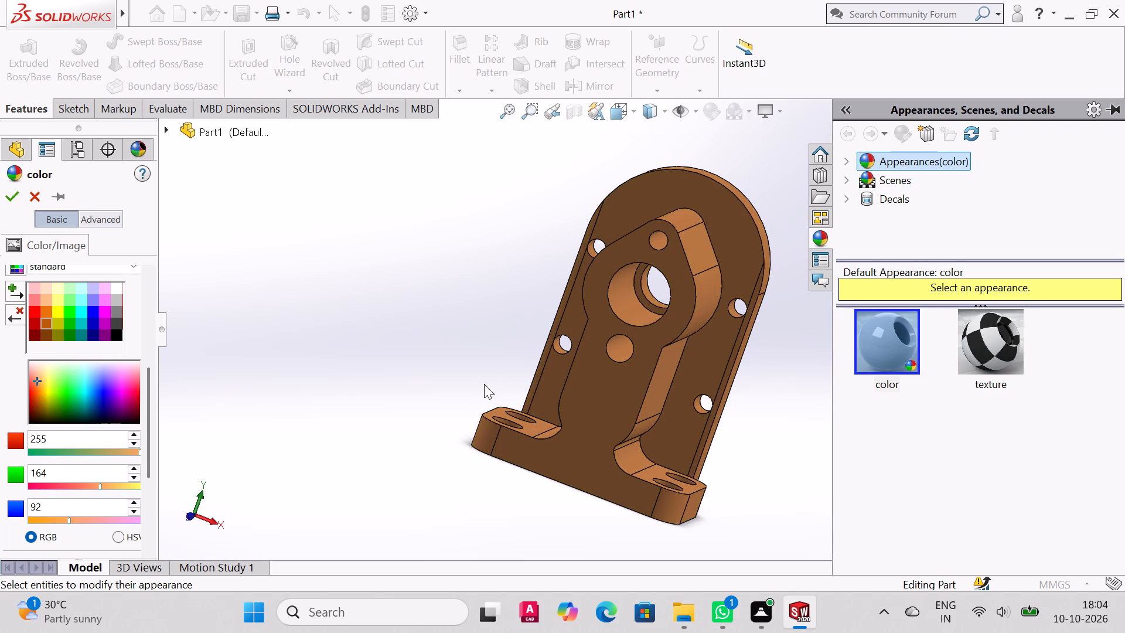
# In isometric view, adjust the part's custom colour to orange RGB 255, 113, 0 and apply the appearance.
pyautogui.hotkey('ctrl', '7')
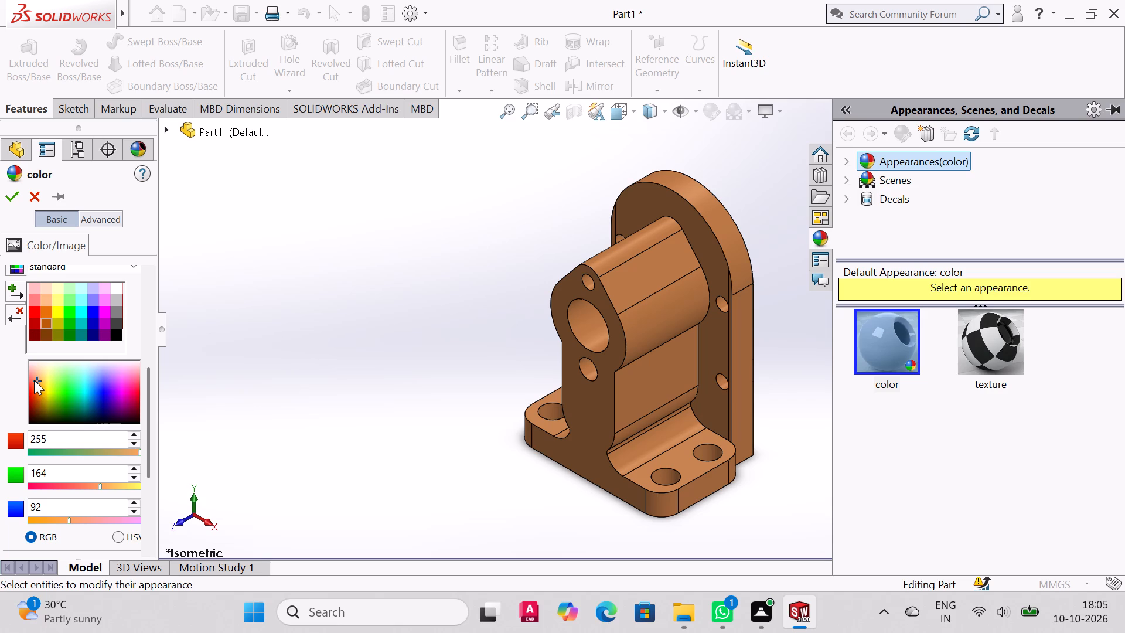
pyautogui.moveTo(35, 379); pyautogui.dragTo(45, 387)
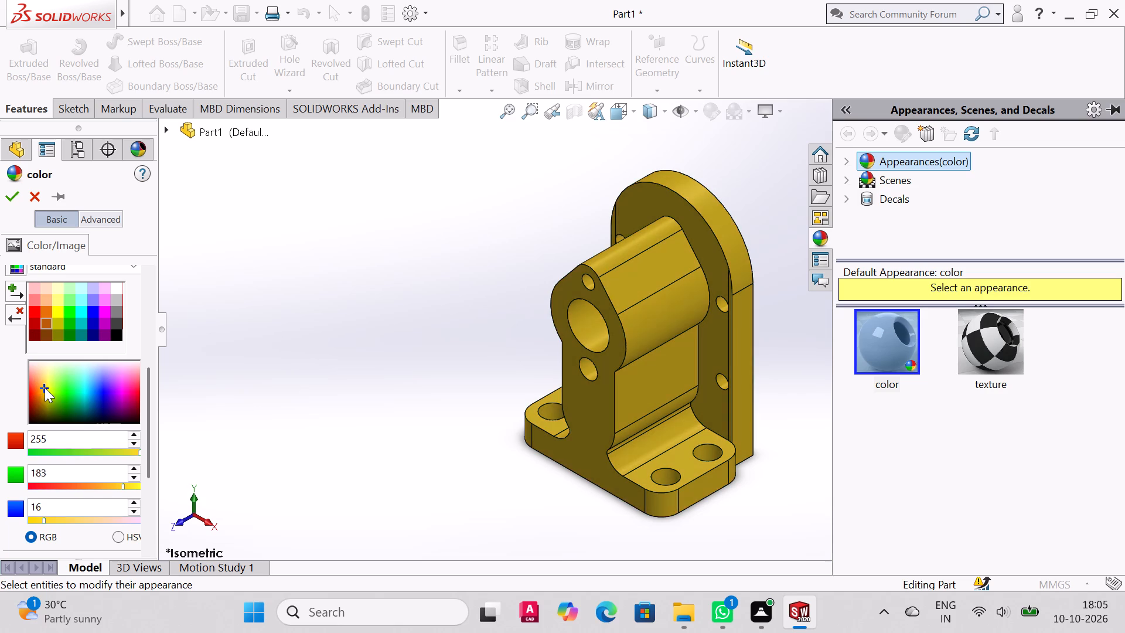
pyautogui.moveTo(45, 387); pyautogui.dragTo(42, 393)
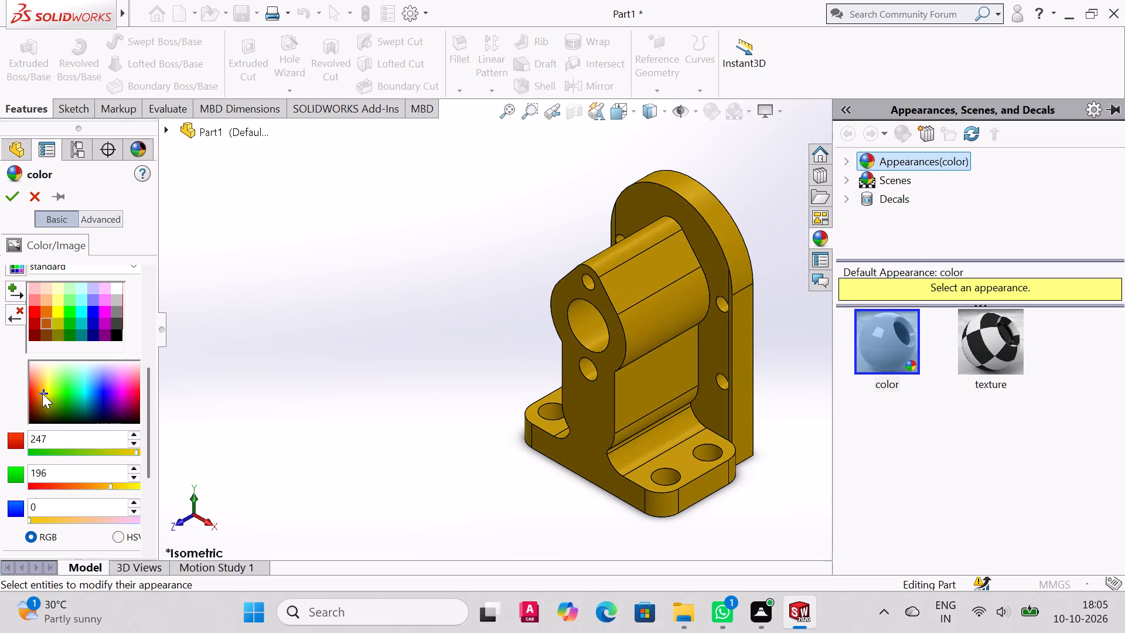
pyautogui.moveTo(42, 393); pyautogui.dragTo(36, 387)
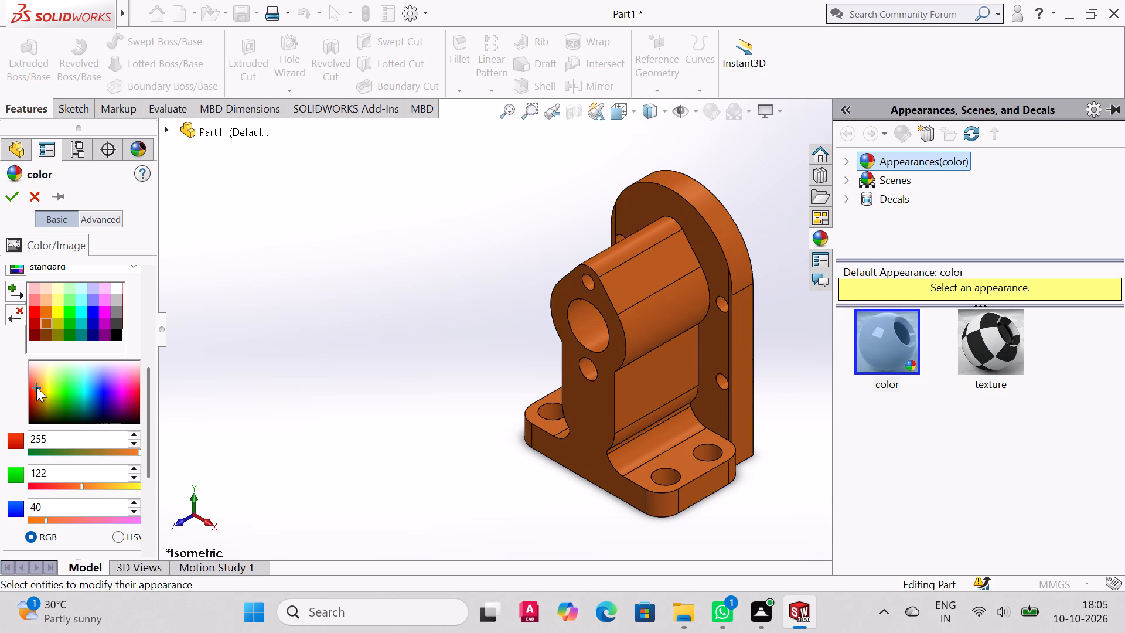
pyautogui.moveTo(36, 387); pyautogui.dragTo(36, 382)
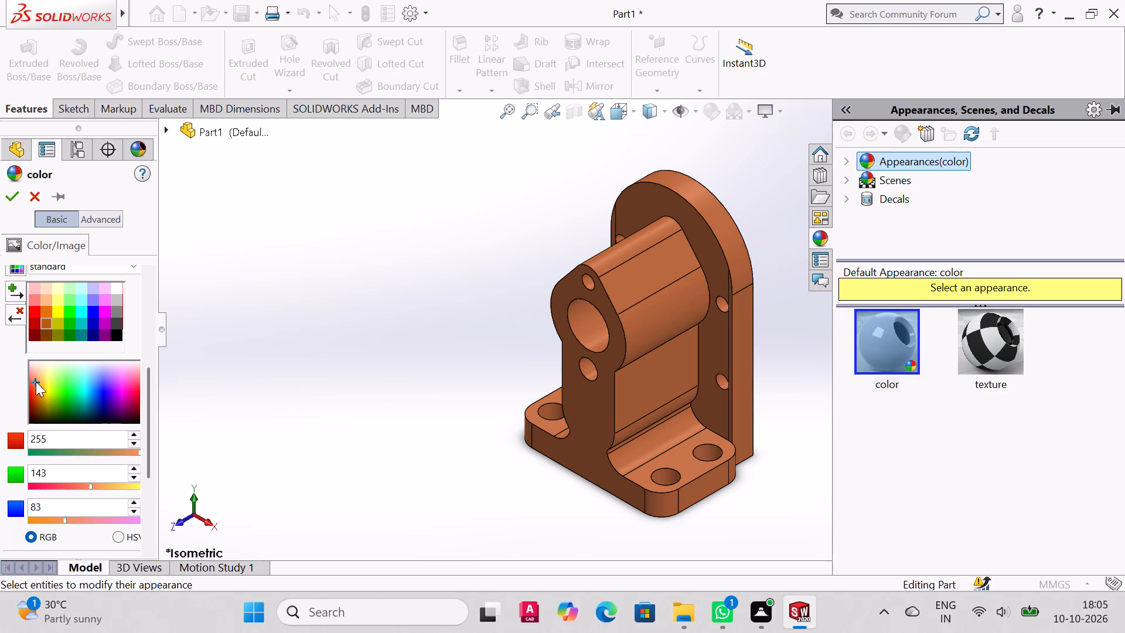
pyautogui.moveTo(36, 382); pyautogui.dragTo(38, 393)
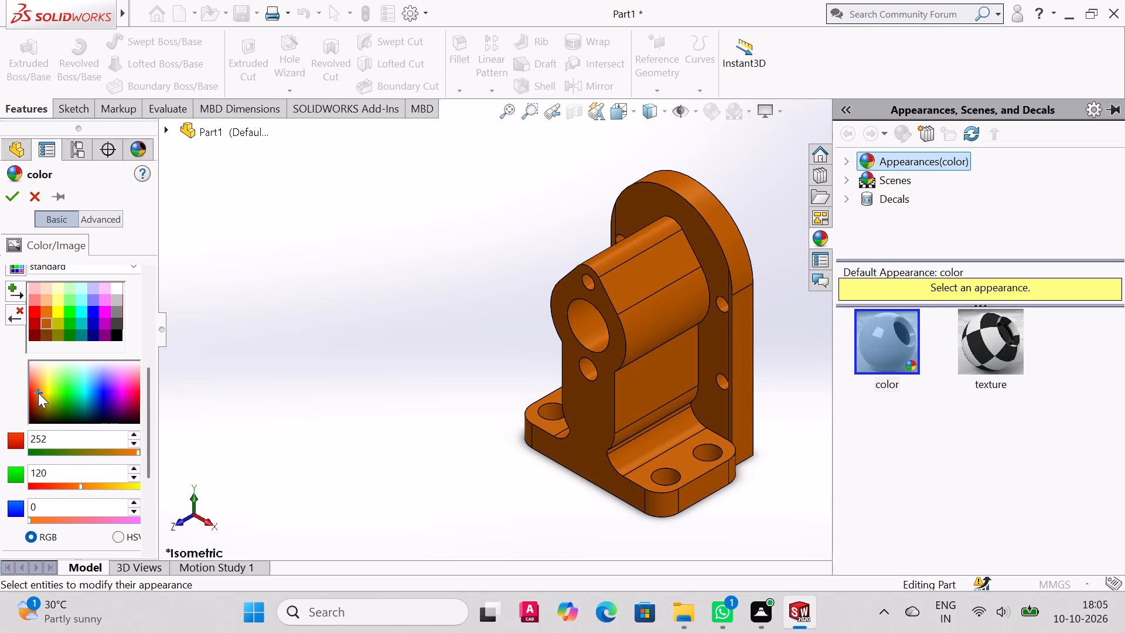
pyautogui.moveTo(38, 393); pyautogui.dragTo(37, 392)
pyautogui.click(0, 202)
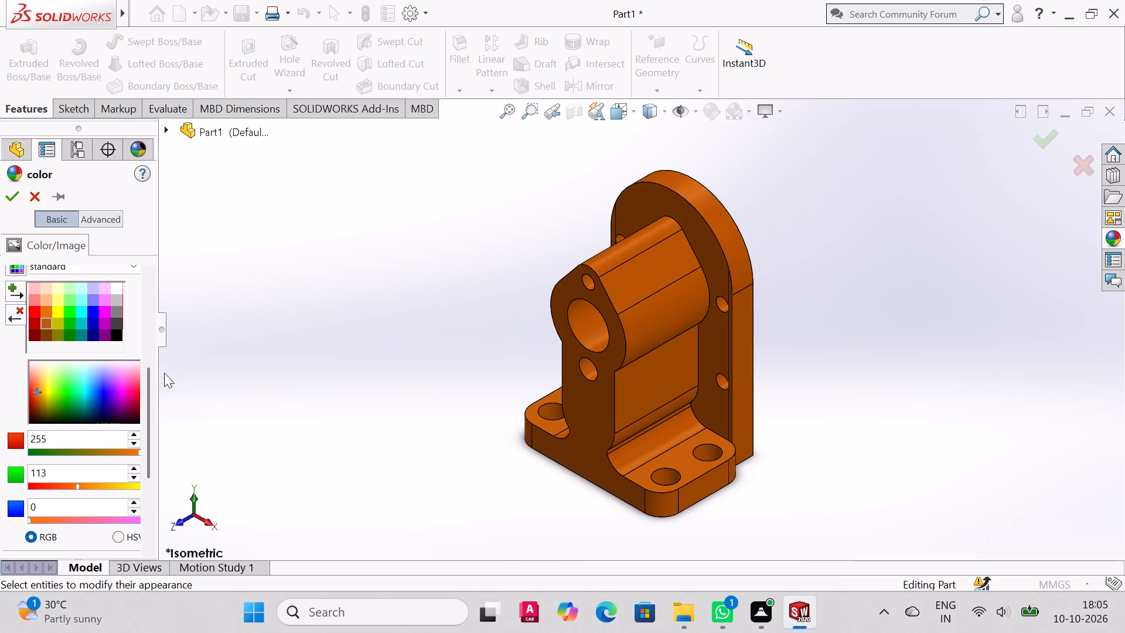
pyautogui.hotkey('ctrl', 's')
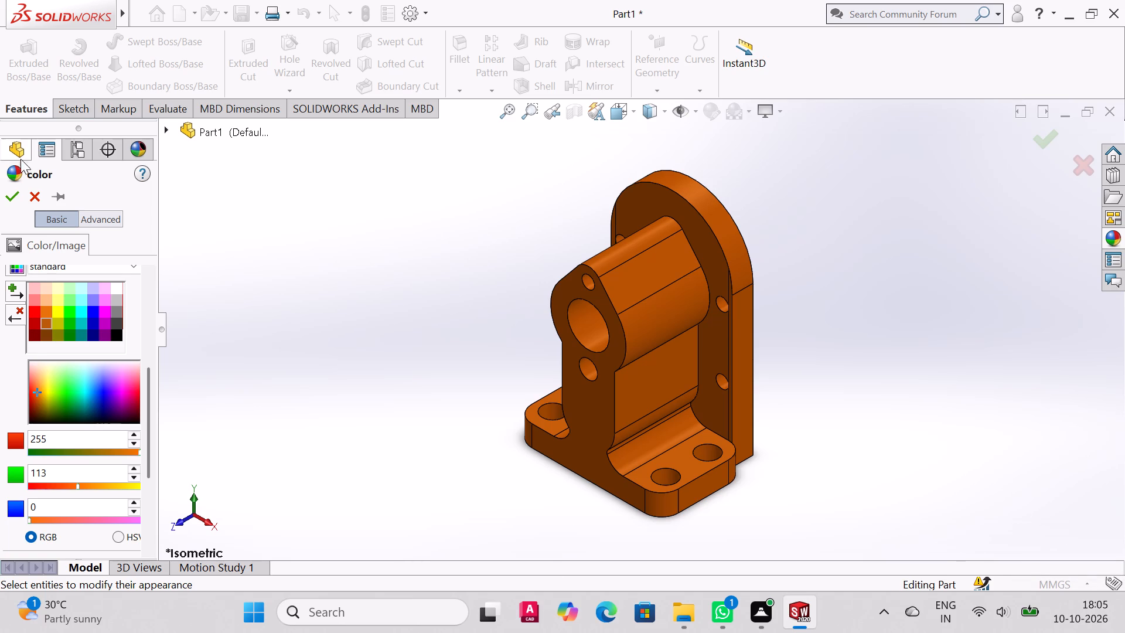
pyautogui.click(10, 198)
# Save the coloured bracket part.
pyautogui.hotkey('ctrl', 's')
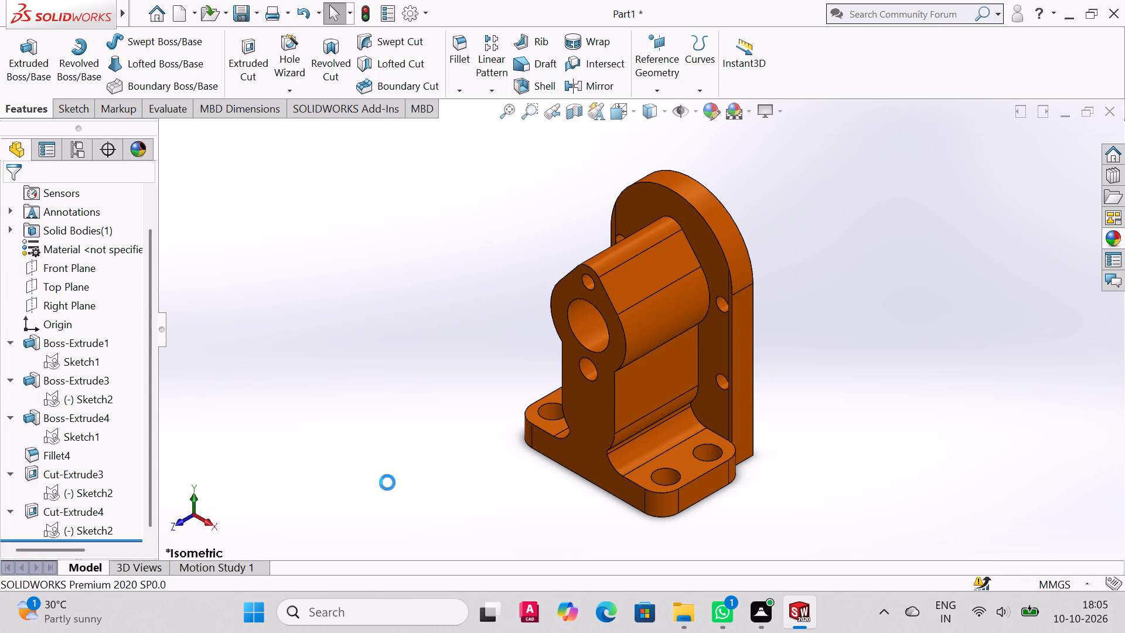
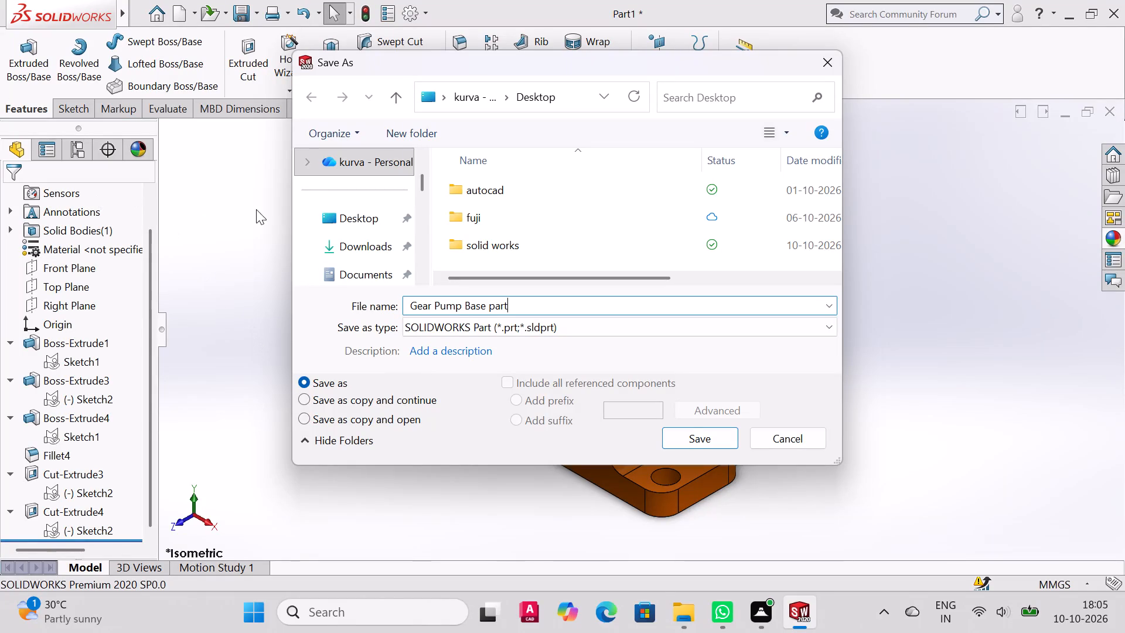
# Save the part to the Desktop as "Gear Pump Base part" in SOLIDWORKS Part format, rebuilding the document before saving.
pyautogui.click(323, 204)
pyautogui.click(688, 441)
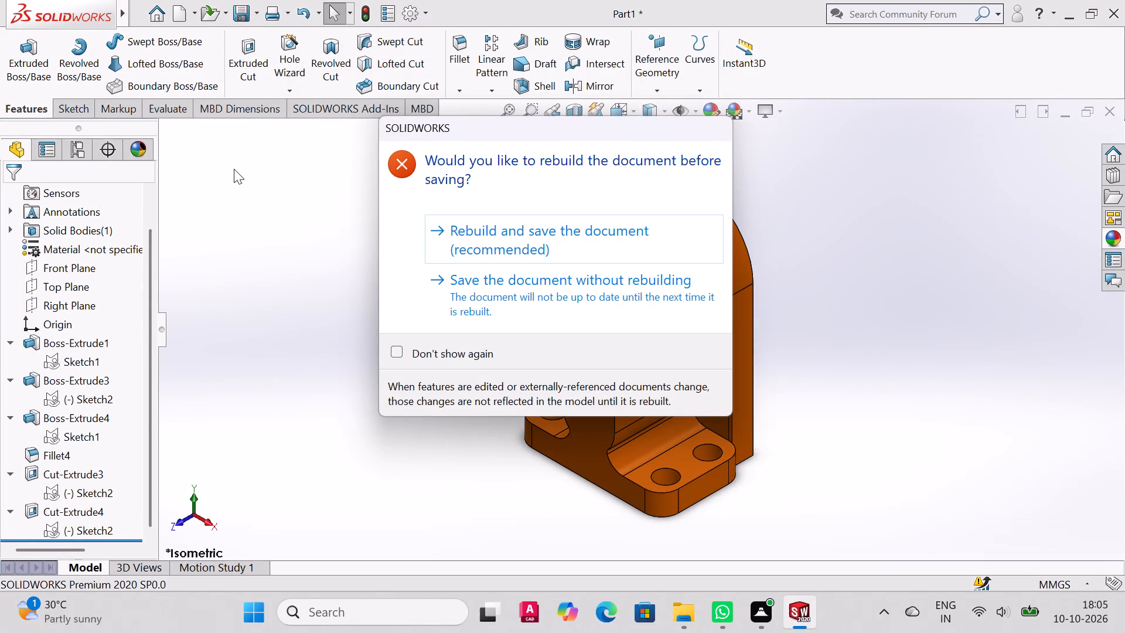
pyautogui.click(565, 249)
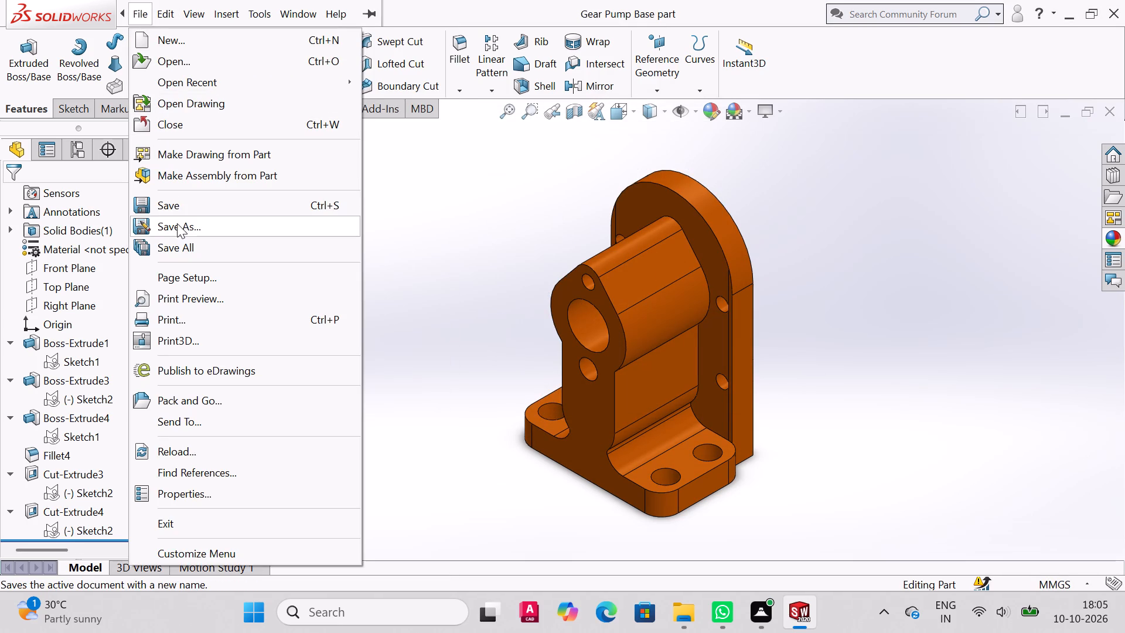
# Save a PDF version of the part to the Desktop under the file name "Gear Pump Base part".
pyautogui.click(177, 223)
pyautogui.click(363, 226)
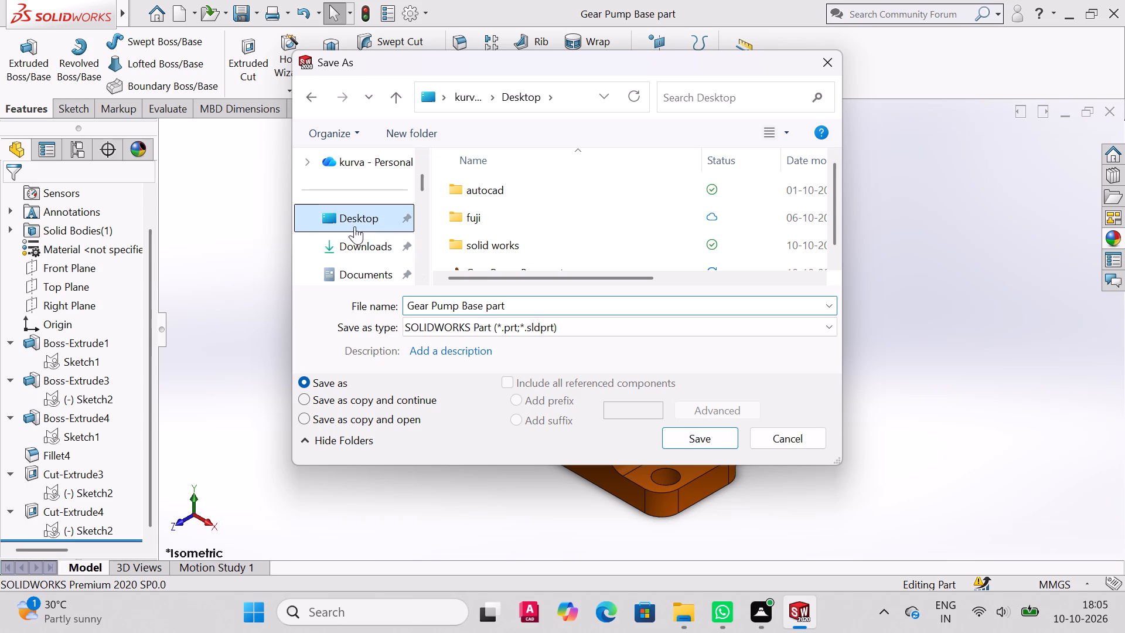
pyautogui.click(567, 326)
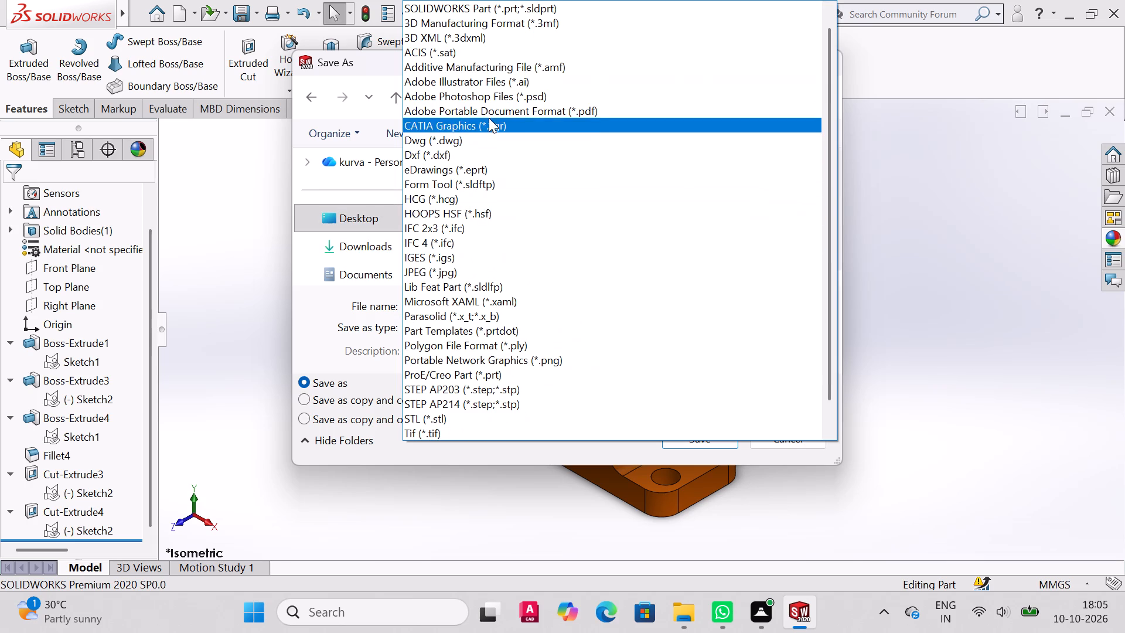
pyautogui.click(560, 110)
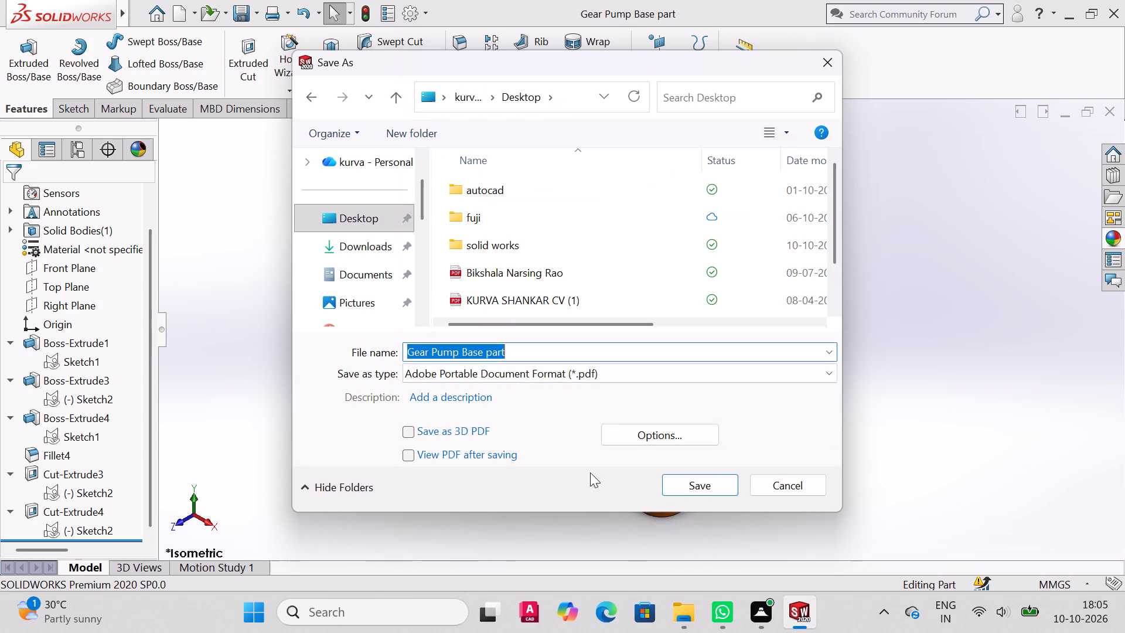
pyautogui.click(674, 489)
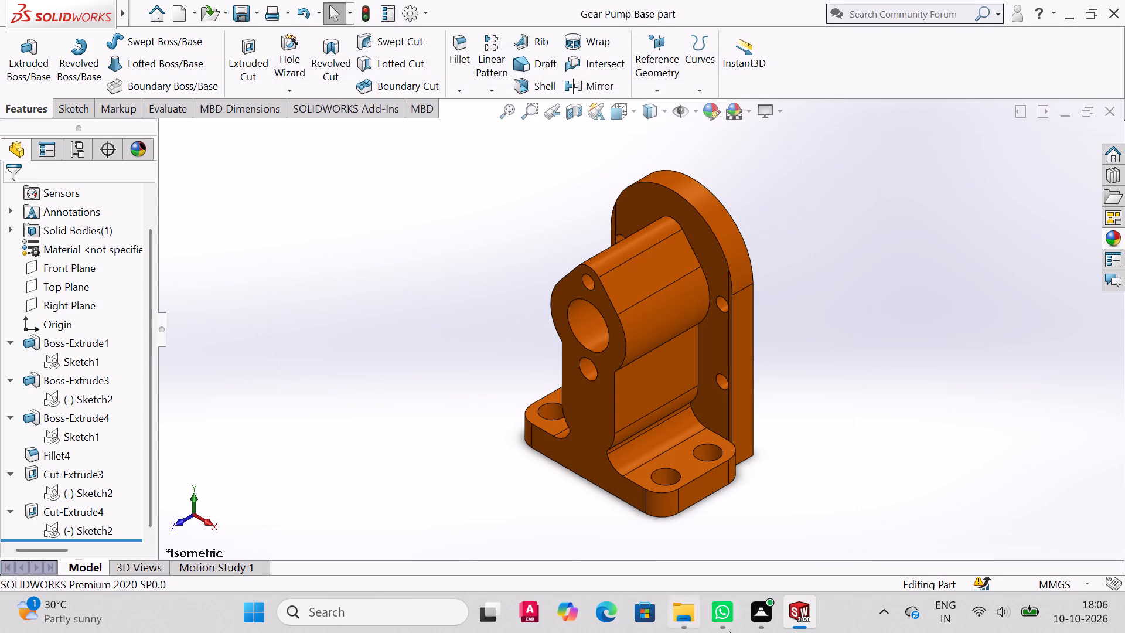
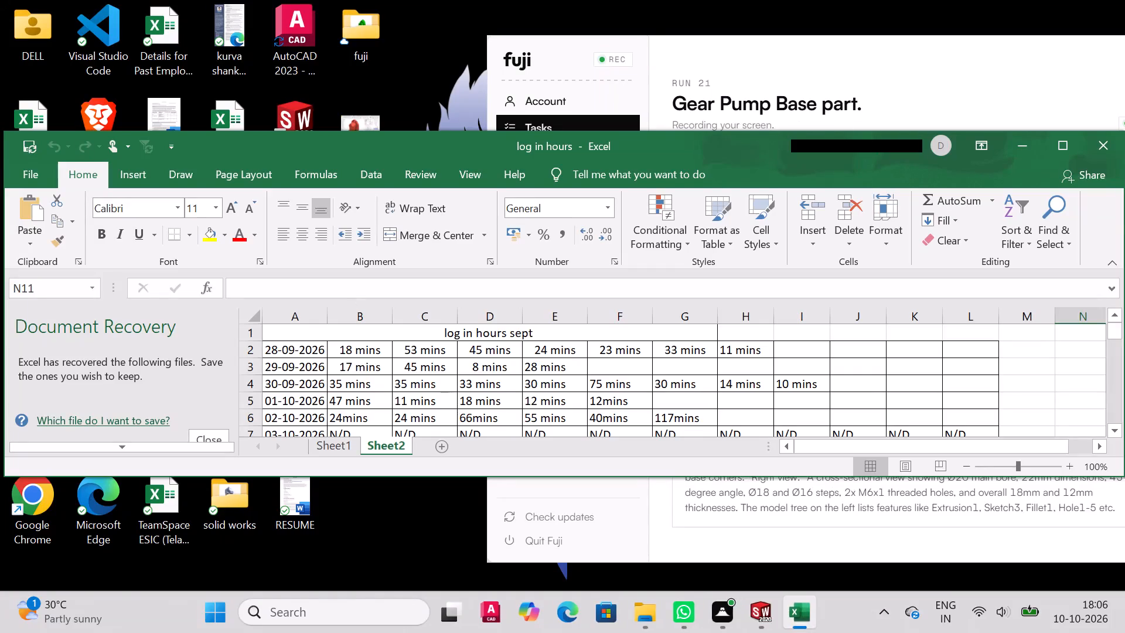
# Log 62mins in column B and 80mins in column C of the 10-10-2026 row on Sheet2, and save the workbook.
pyautogui.click(1072, 148)
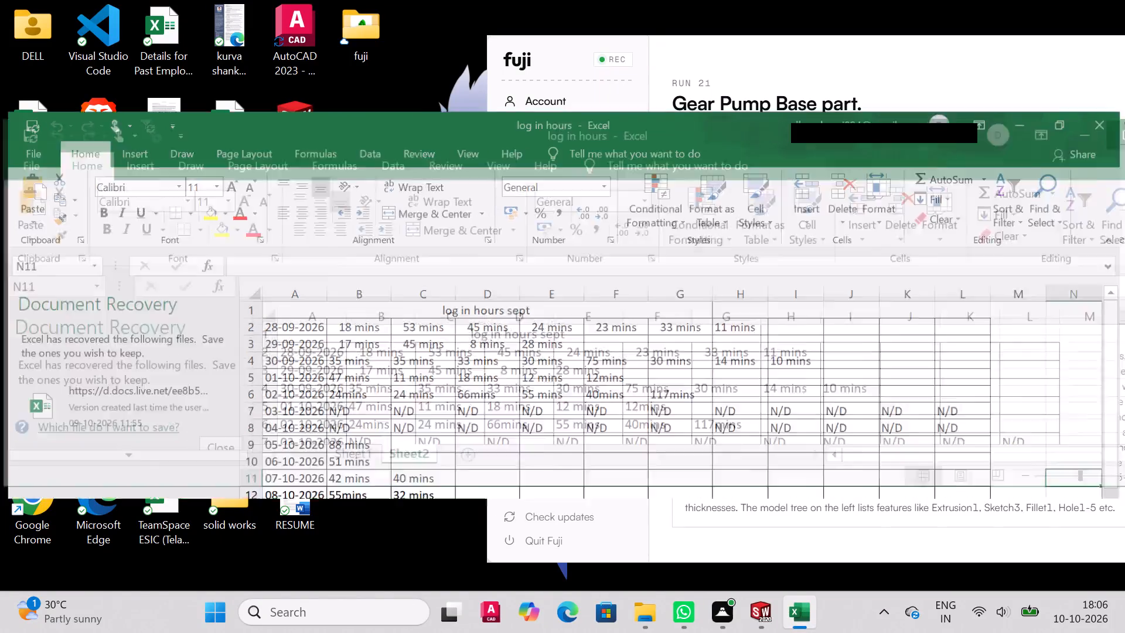
pyautogui.click(428, 424)
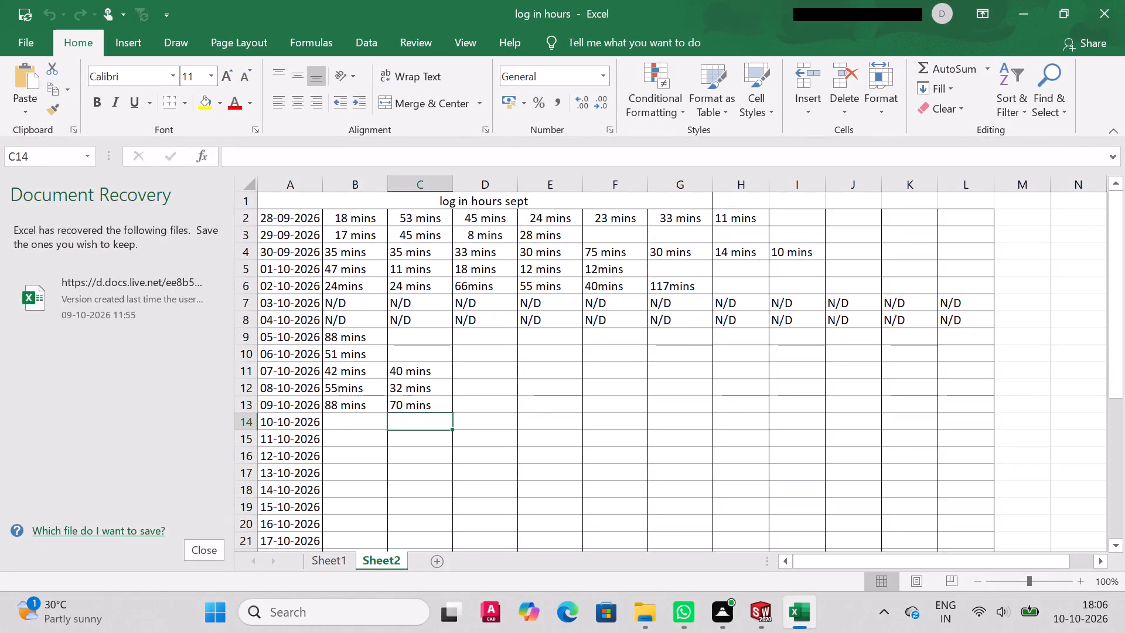
pyautogui.write('80mins')
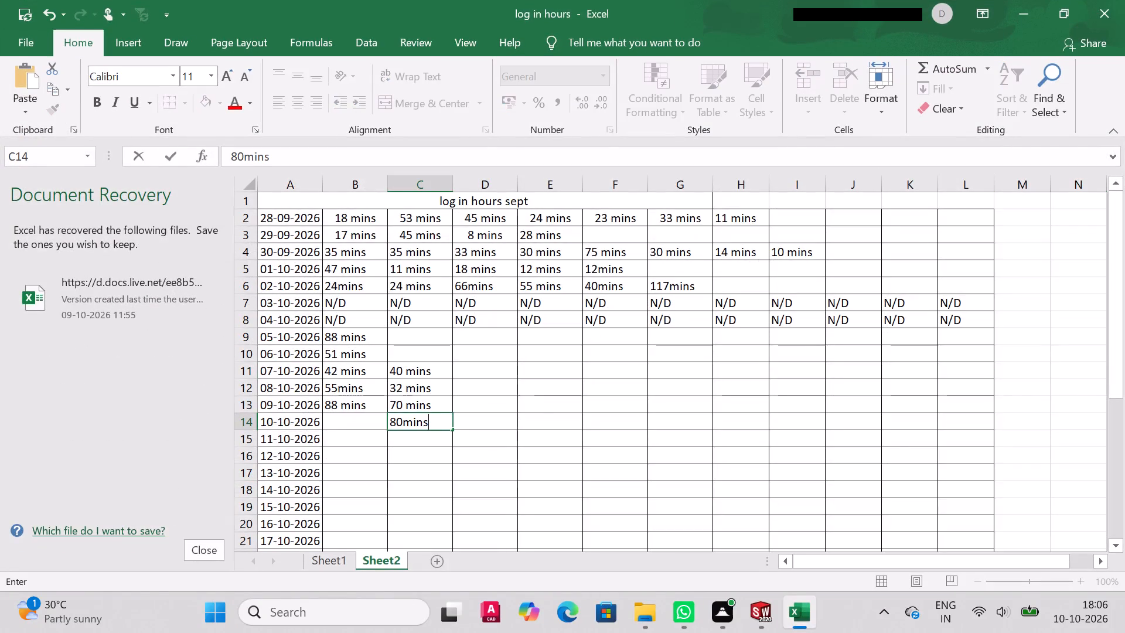
pyautogui.click(352, 424)
pyautogui.press('6')
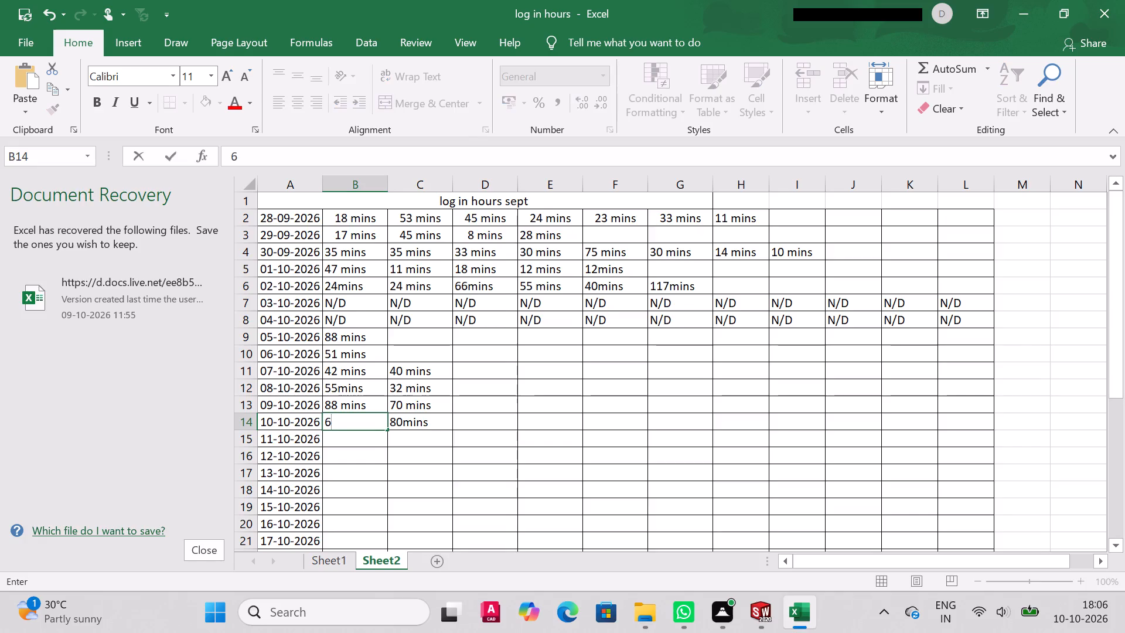
pyautogui.press('2')
pyautogui.write('mins')
pyautogui.click(641, 476)
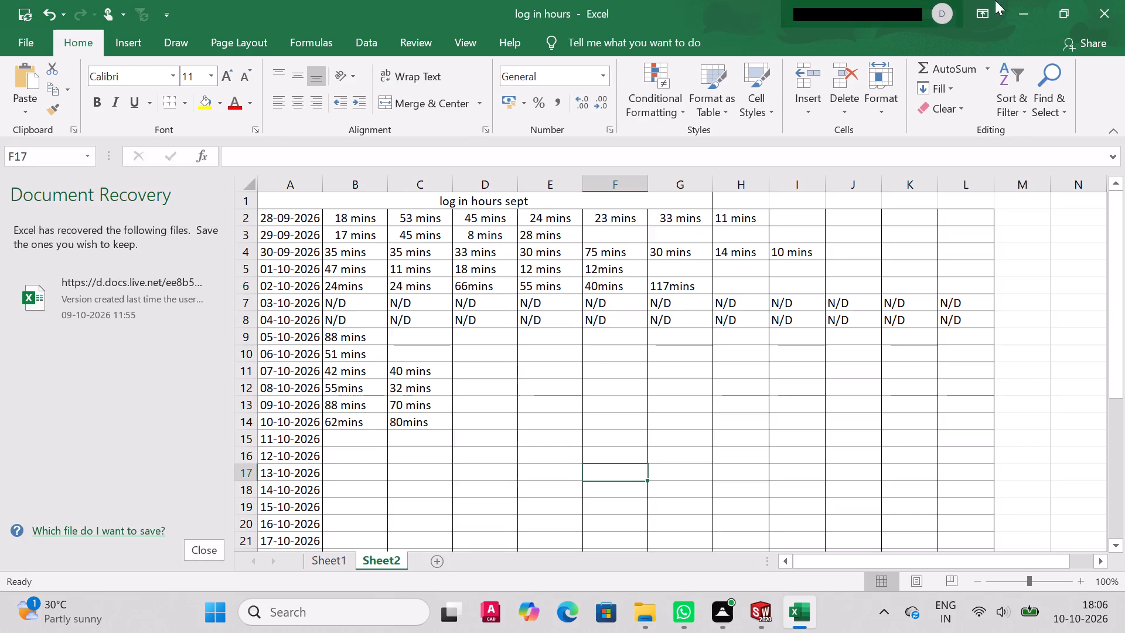
pyautogui.hotkey('ctrl', 's')
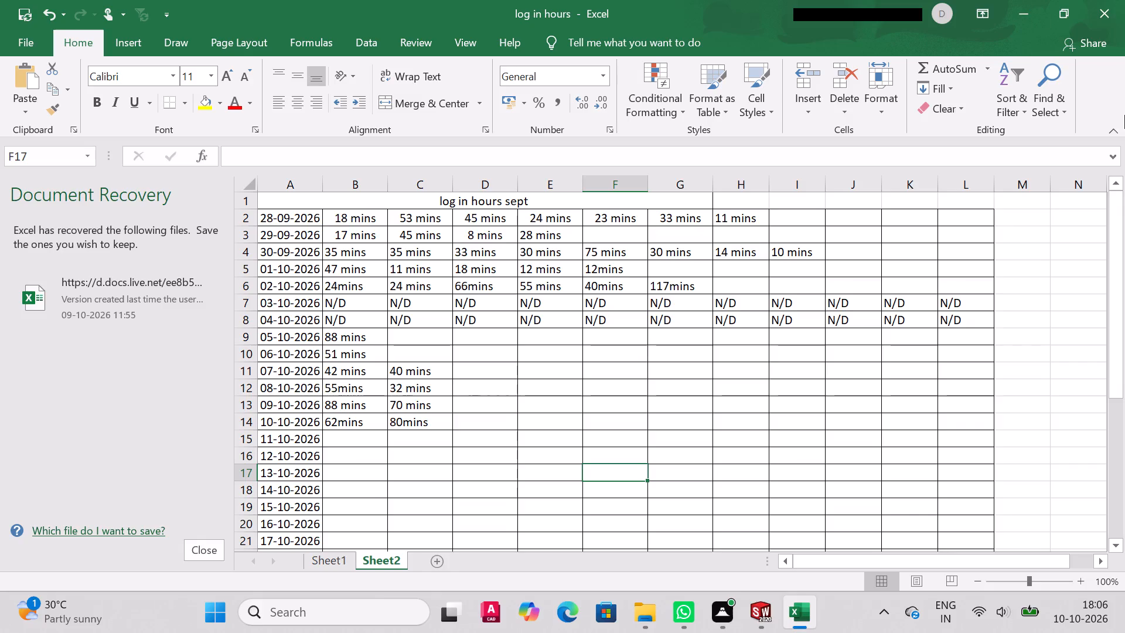
# Dismiss the recovered-files list and close the log in hours workbook.
pyautogui.click(196, 564)
pyautogui.click(198, 560)
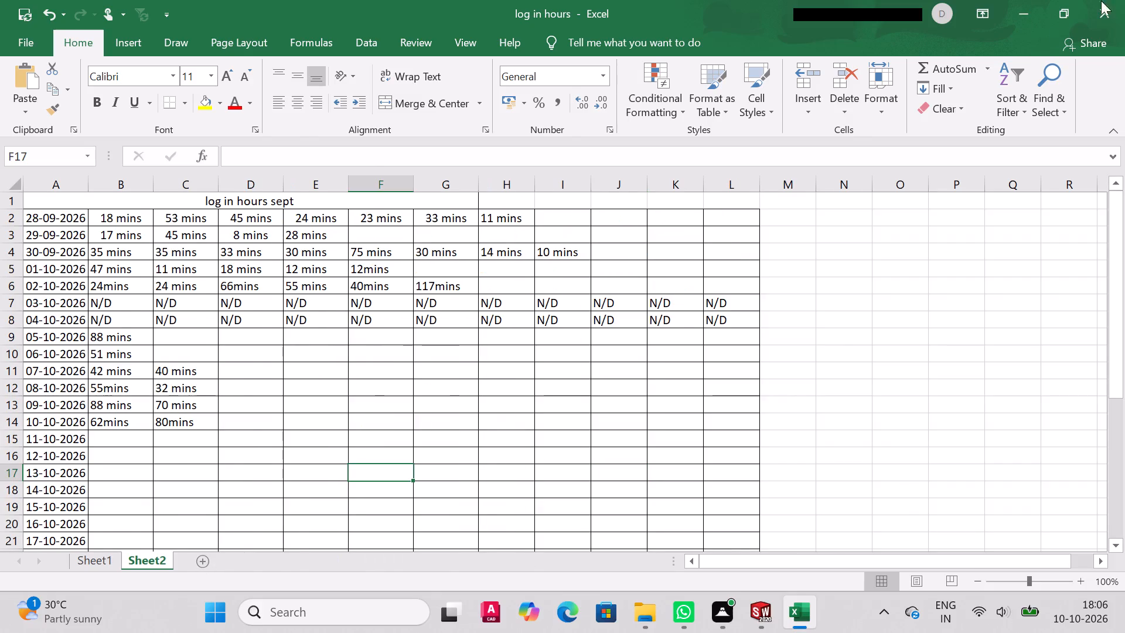
pyautogui.click(1084, 12)
pyautogui.click(1078, 144)
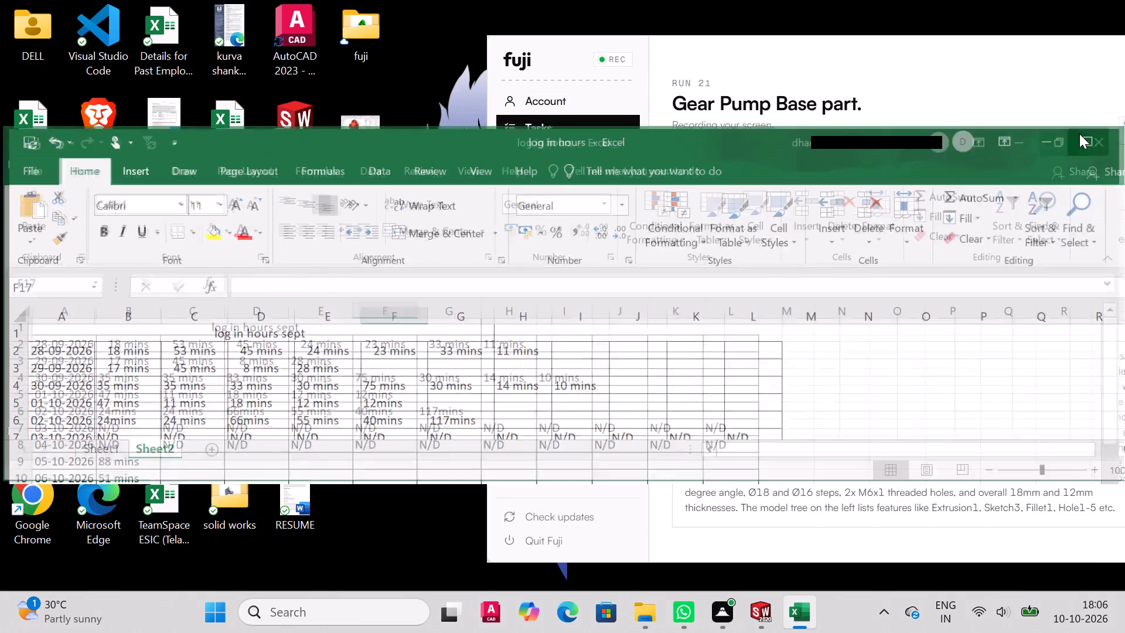
pyautogui.click(1106, 19)
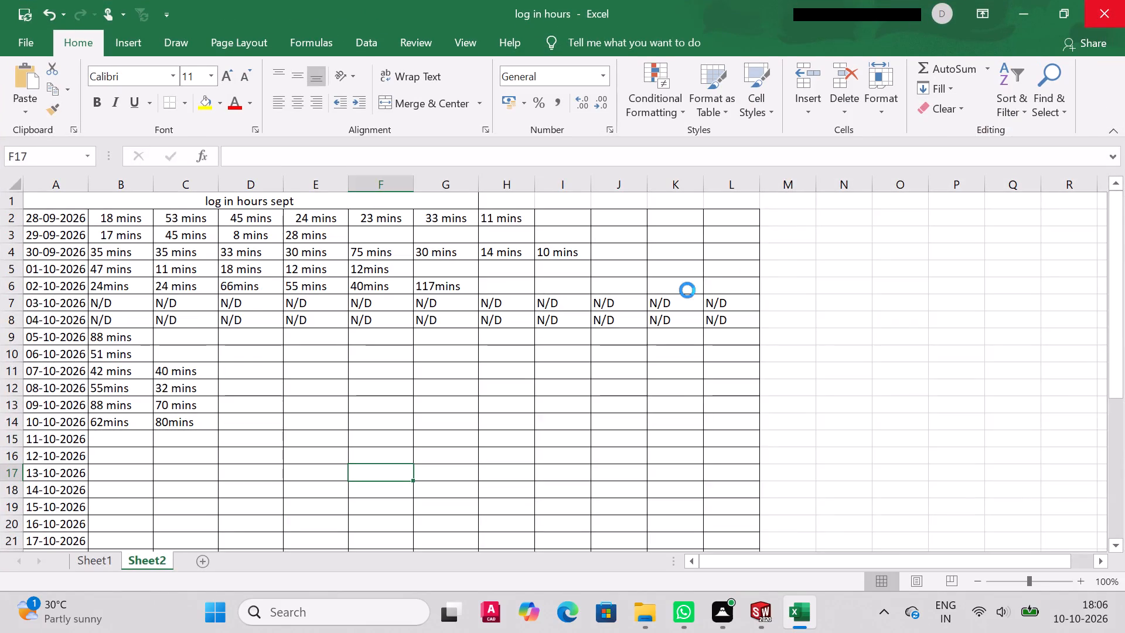